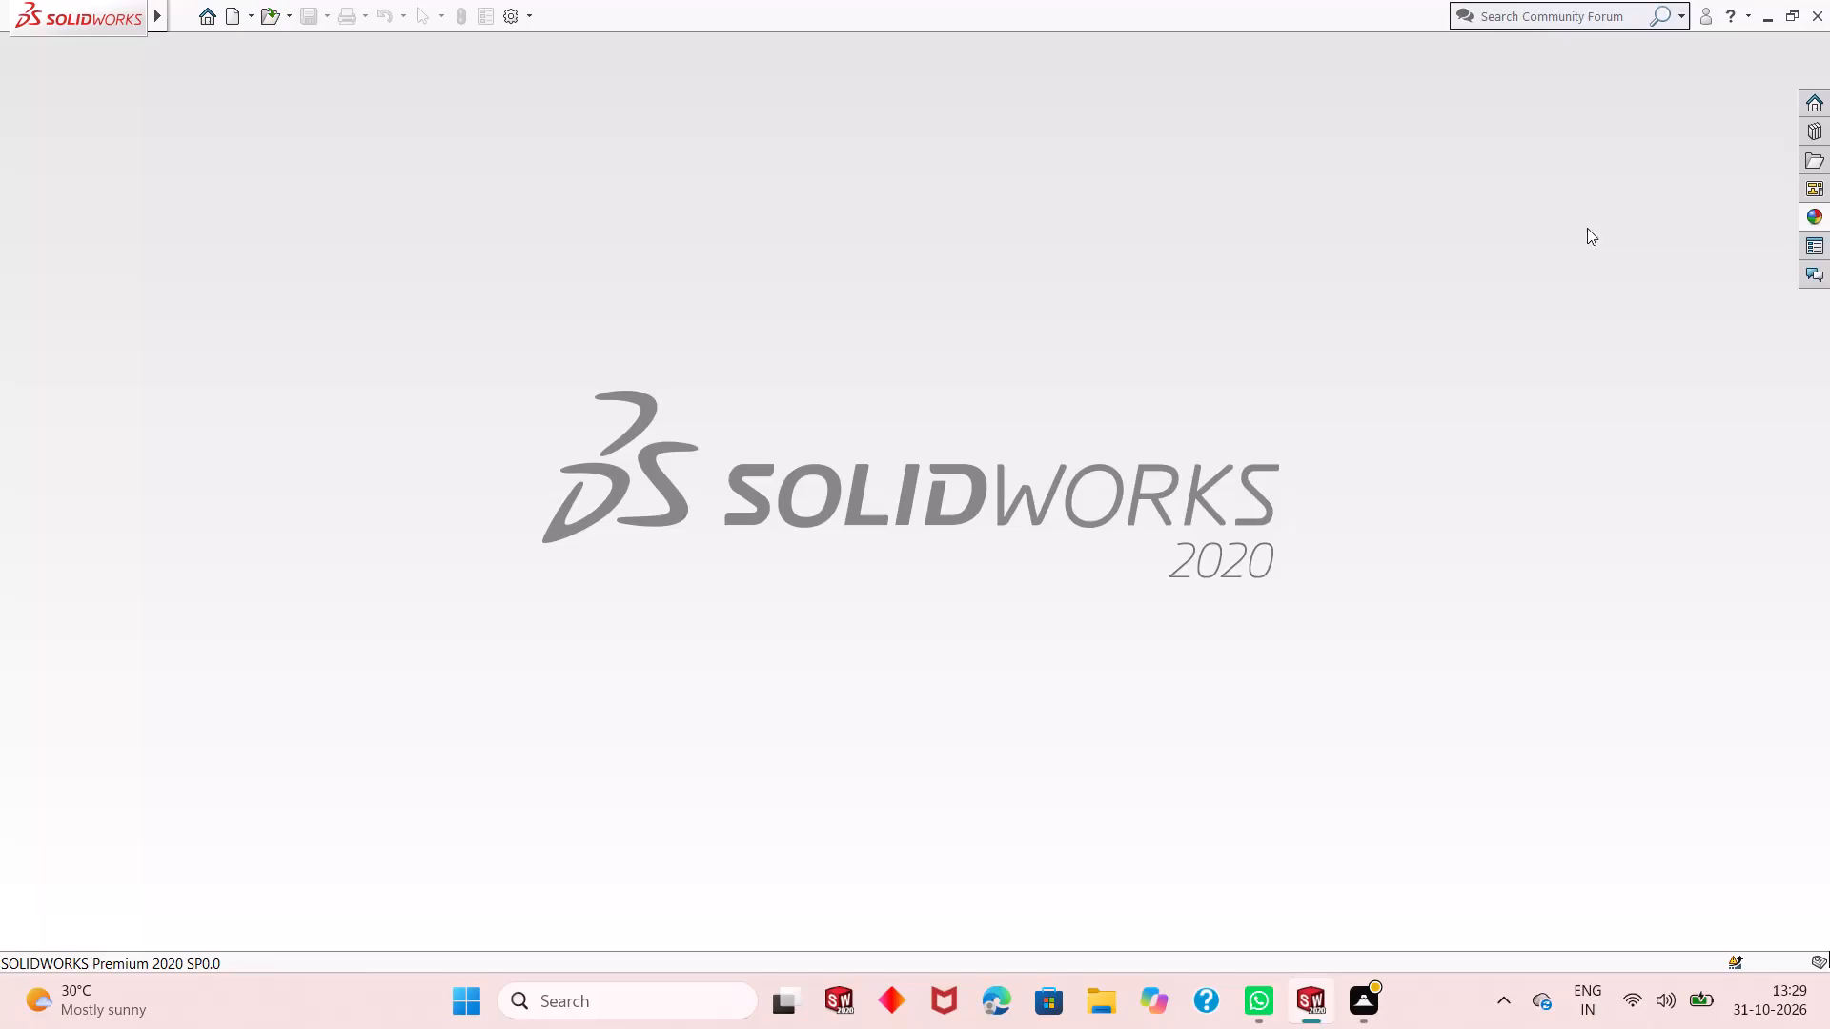
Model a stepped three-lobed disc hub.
Create a new part document.
left_click(236, 16)
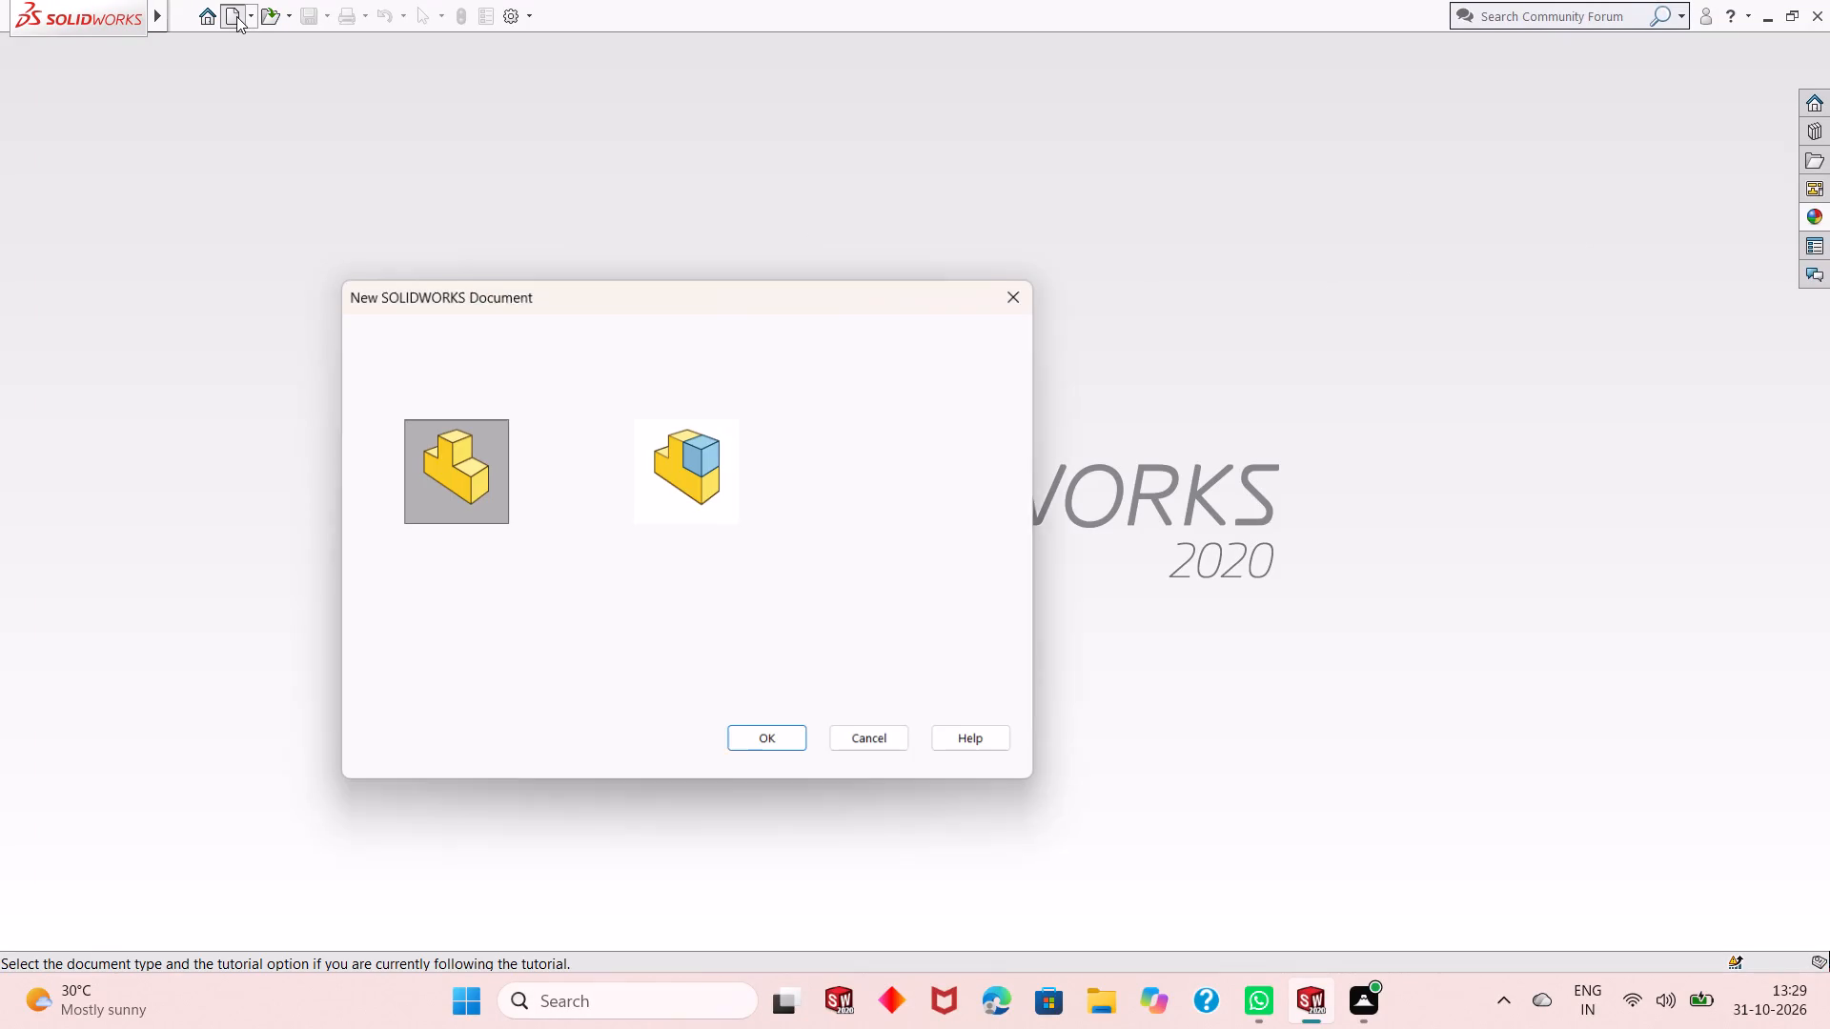
double_click(471, 460)
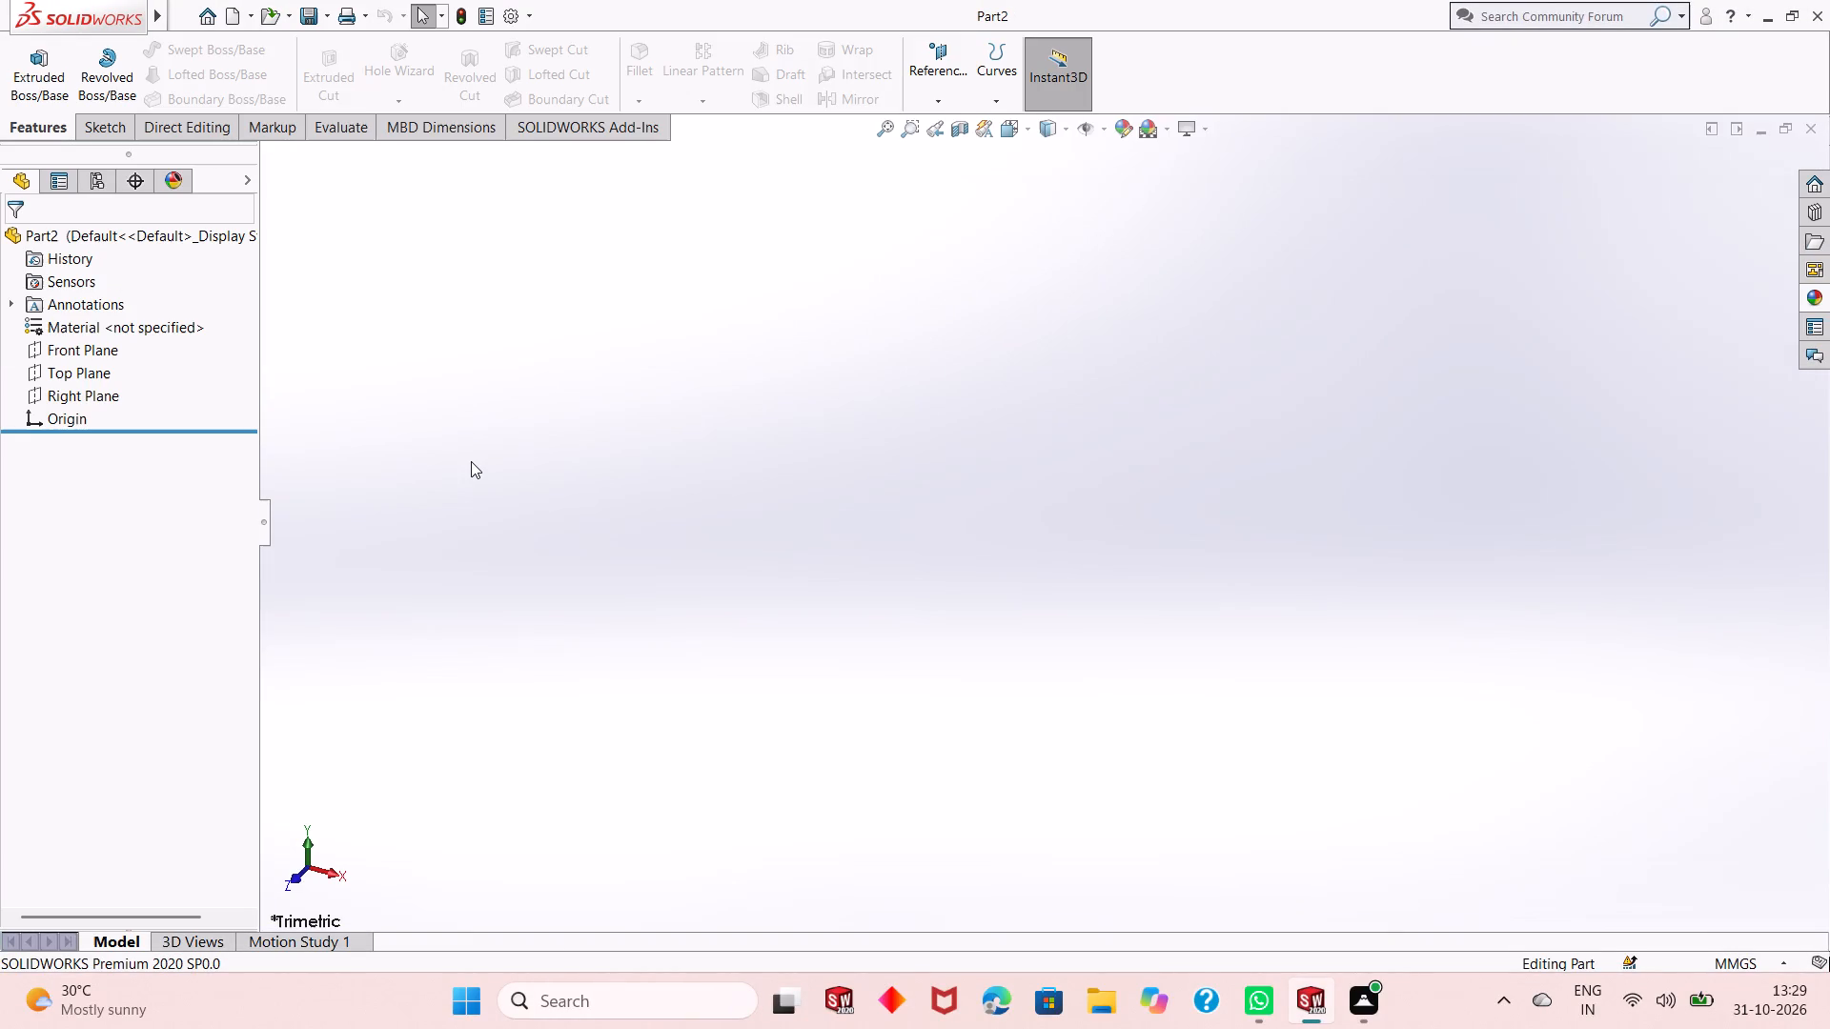
Start a sketch on the Top Plane and draw a circle of about 55 mm radius centred on the origin.
left_click(70, 363)
left_click(99, 339)
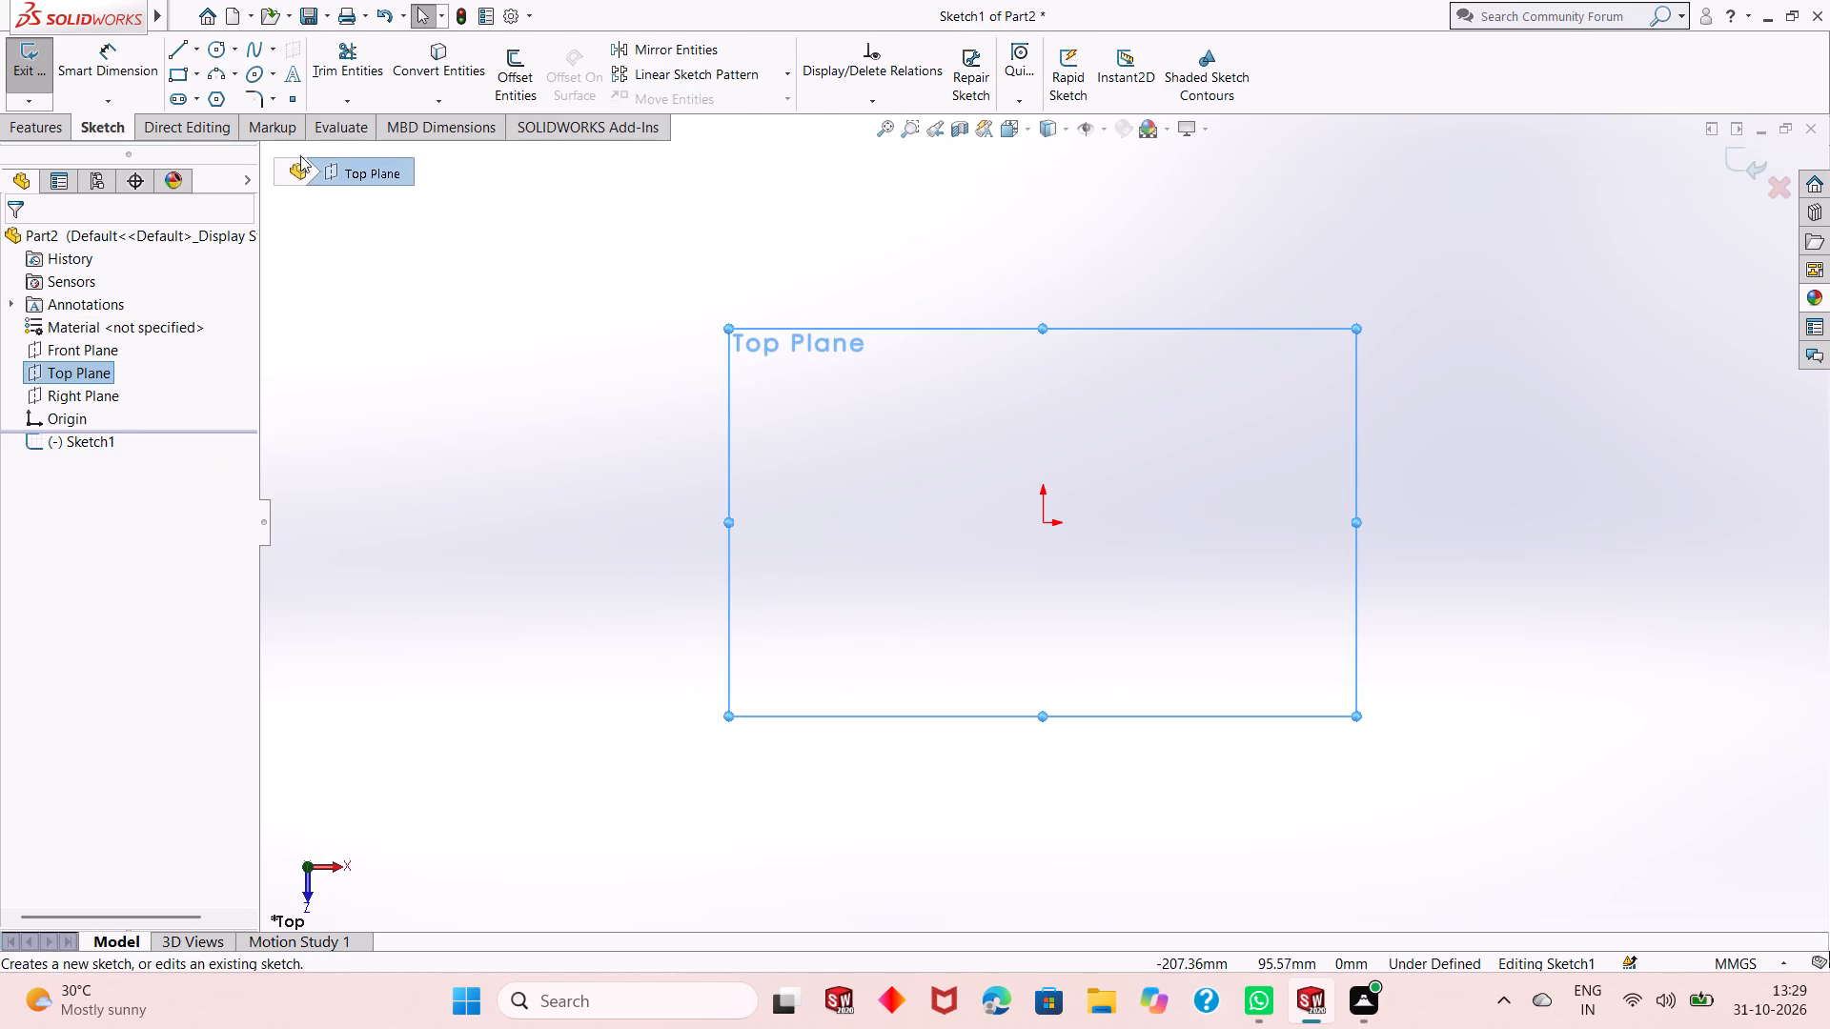
left_click(229, 54)
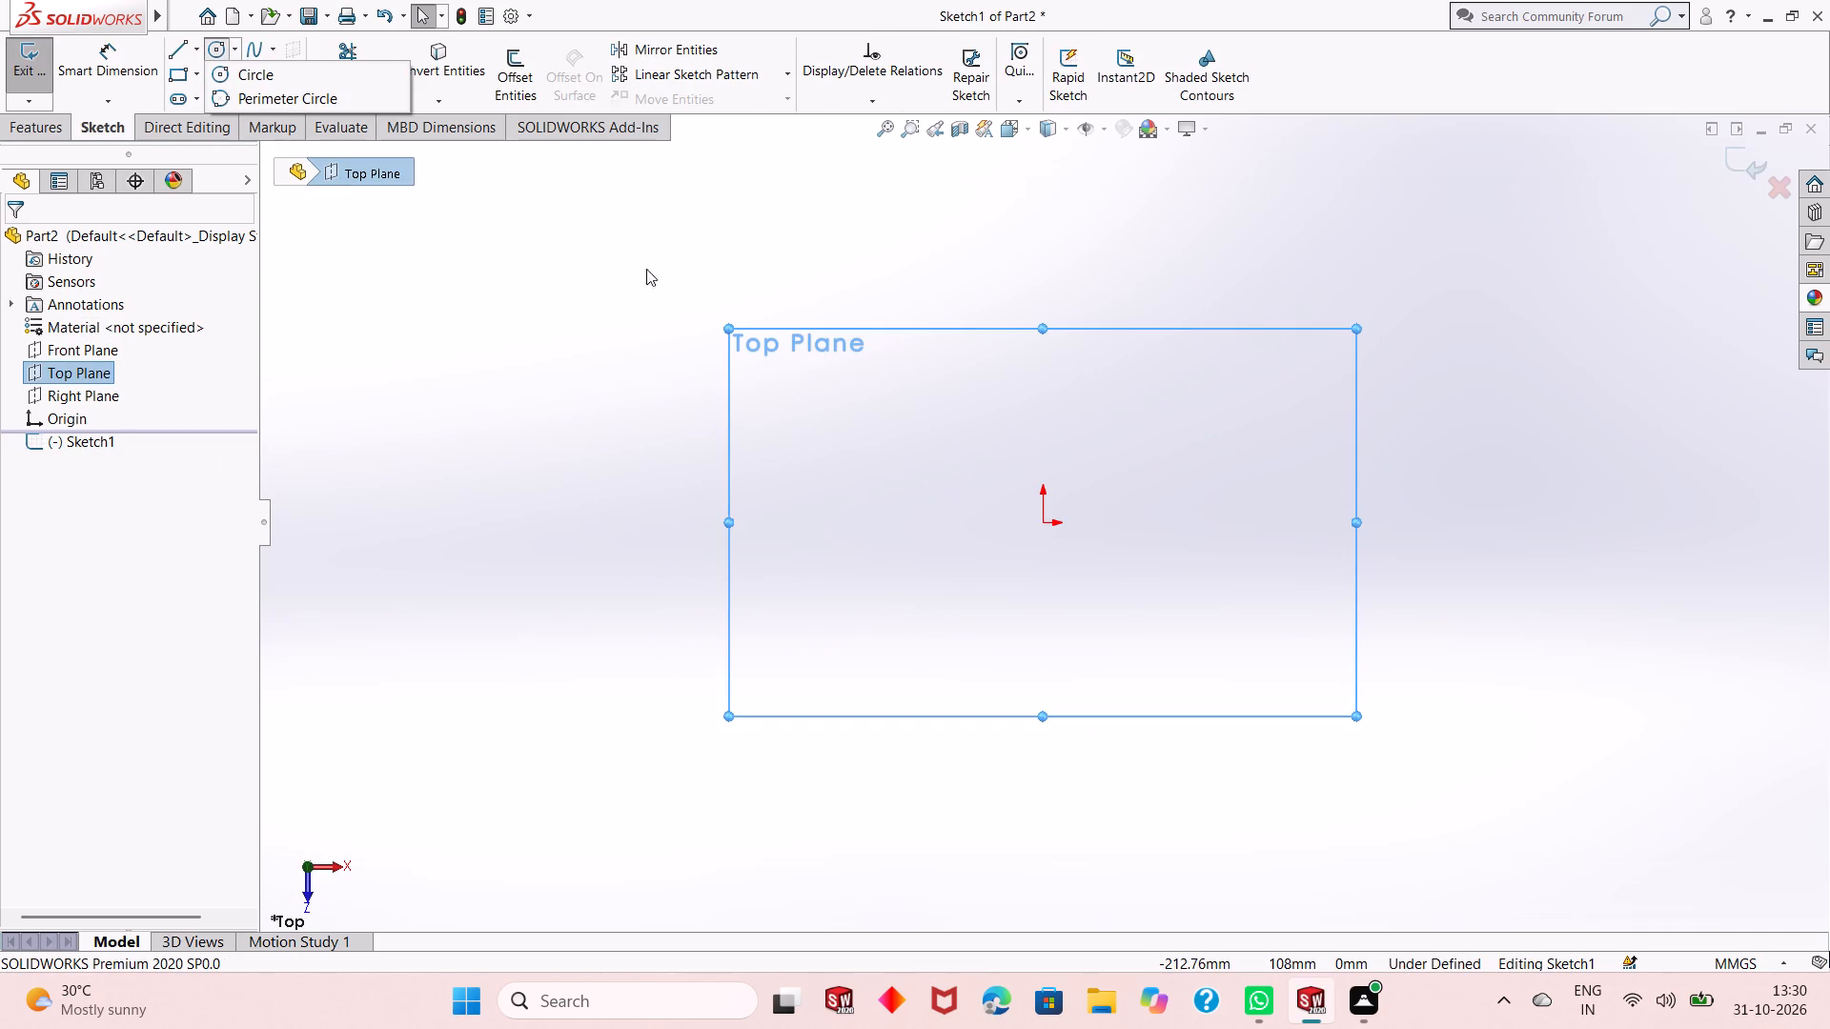
left_click(213, 55)
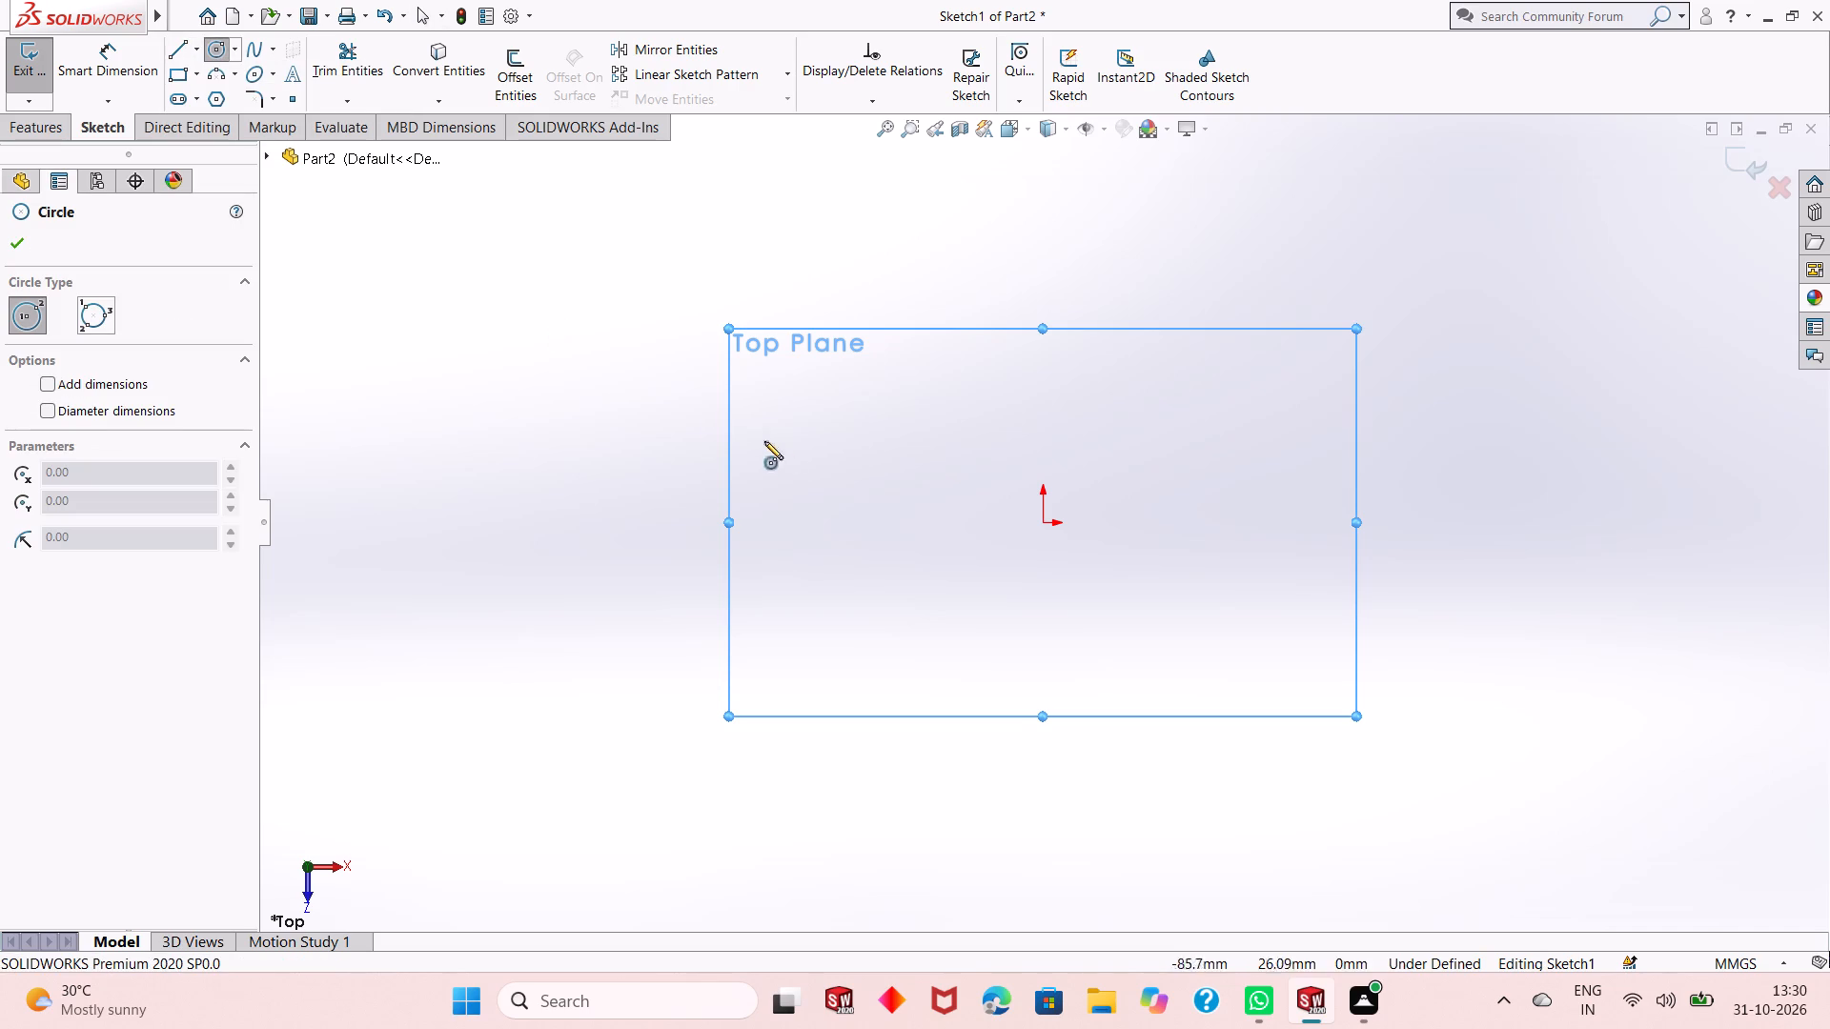
left_click(1040, 526)
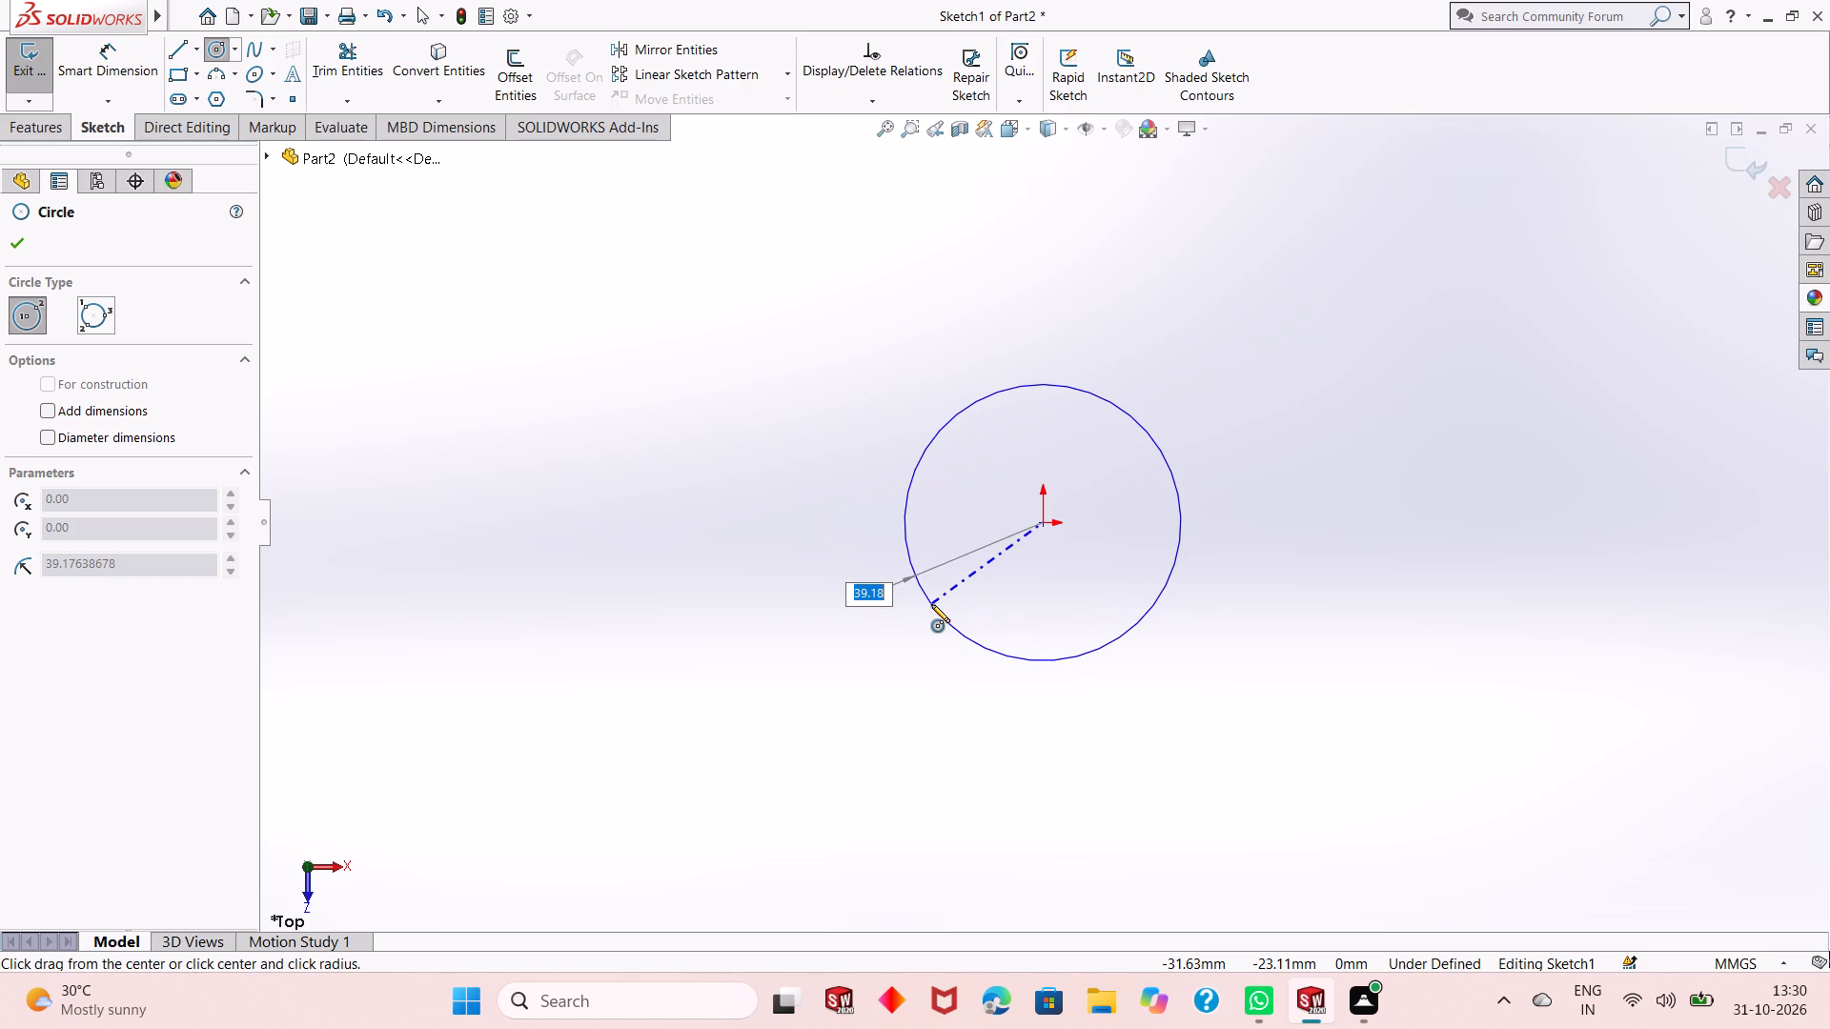
left_click(886, 636)
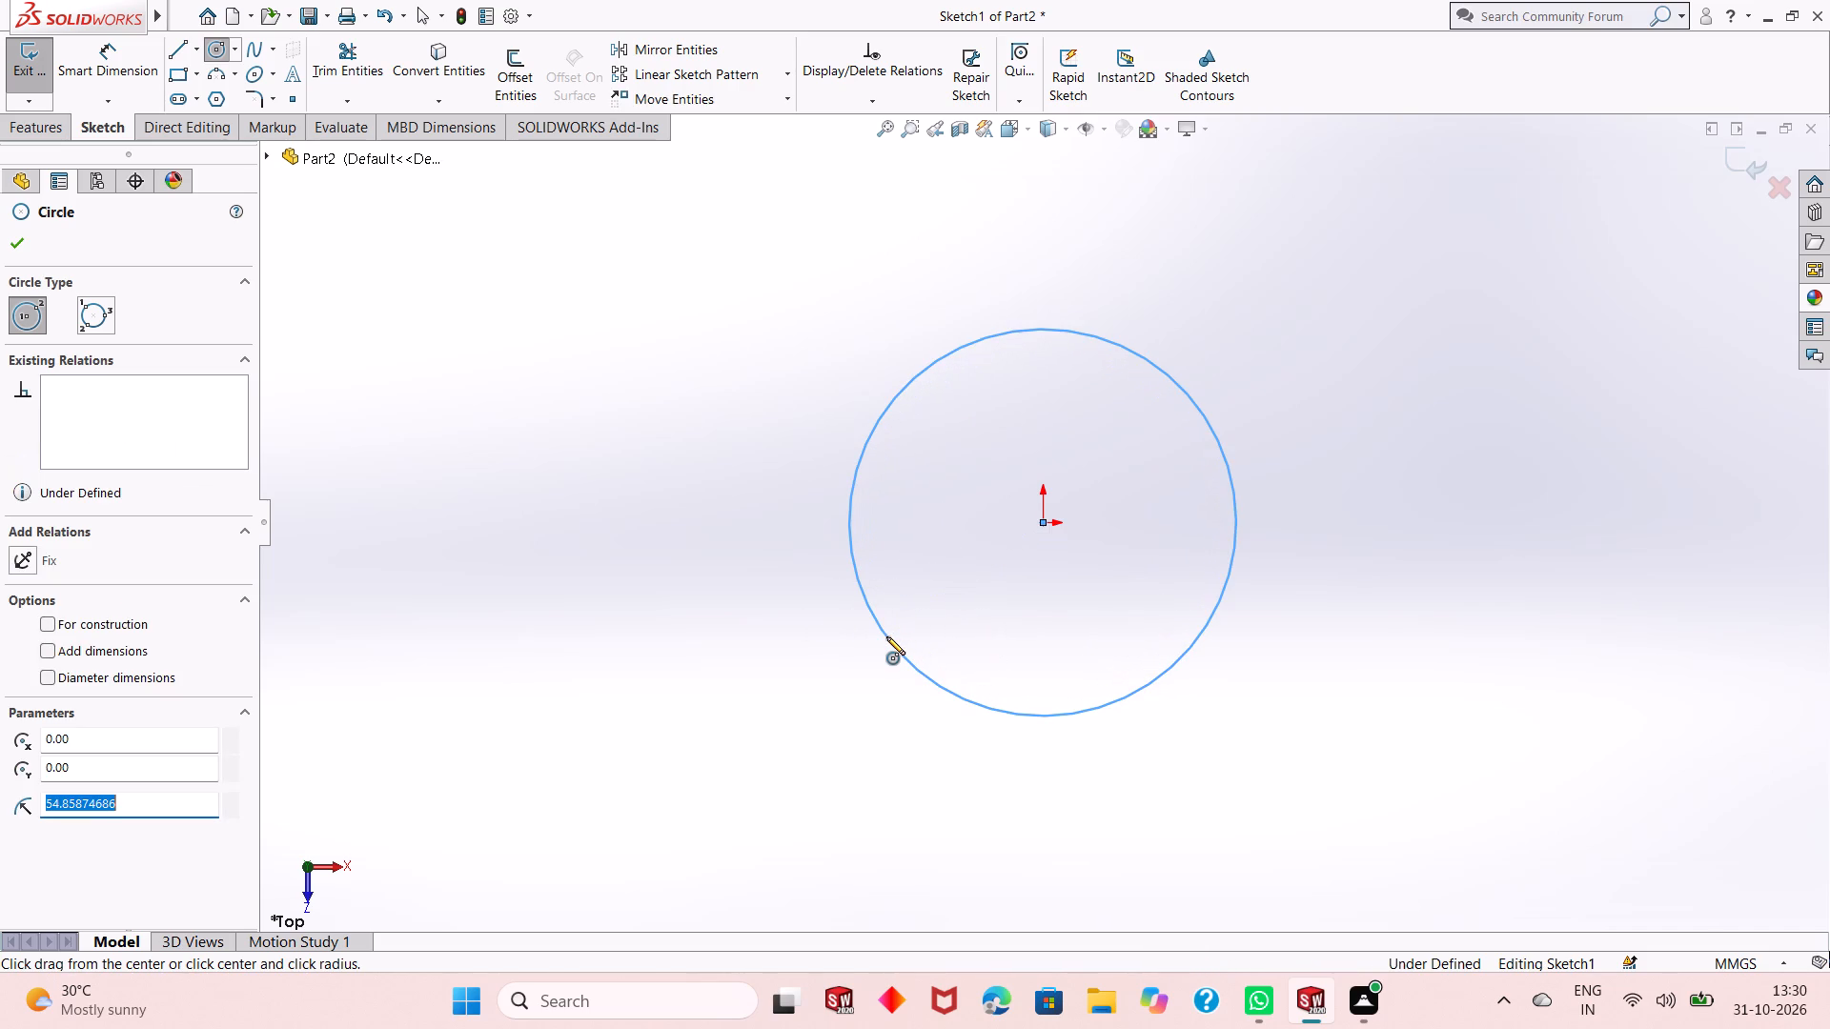
right_click(649, 372)
left_click(691, 380)
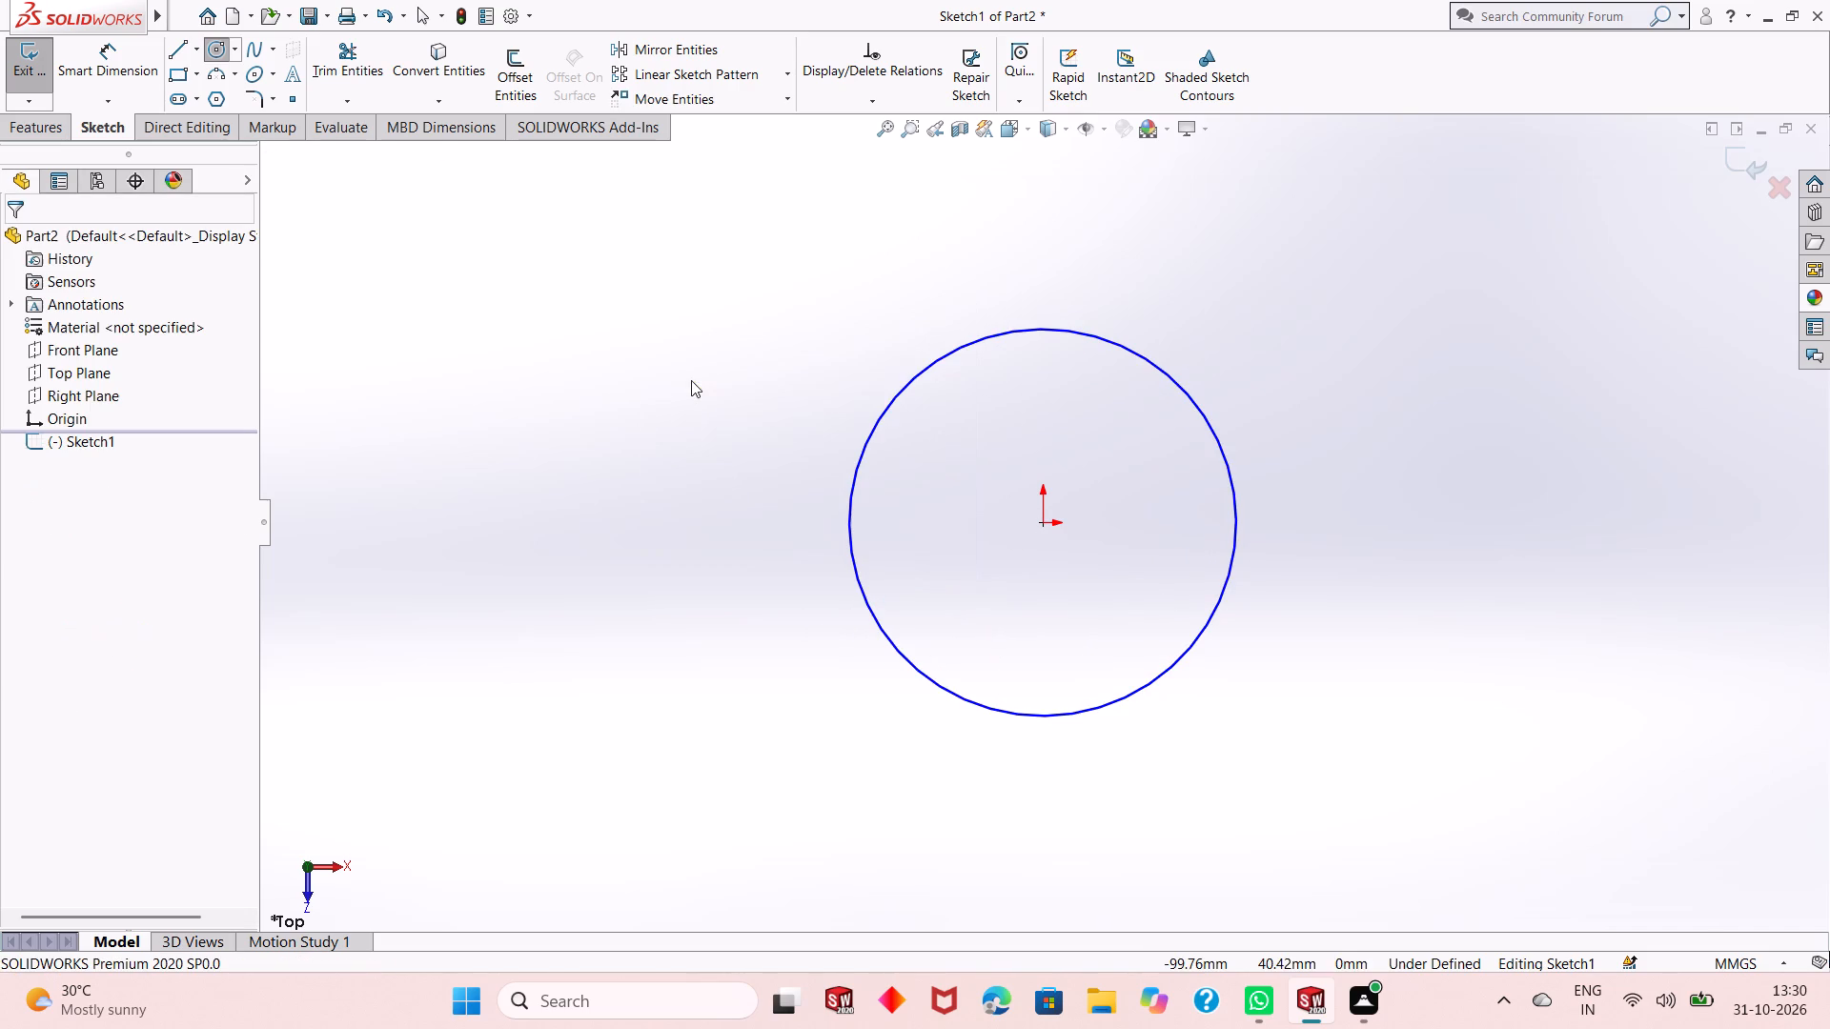
Add a diameter dimension of 140 mm (70+70) to the circle.
left_click(130, 67)
left_click(870, 613)
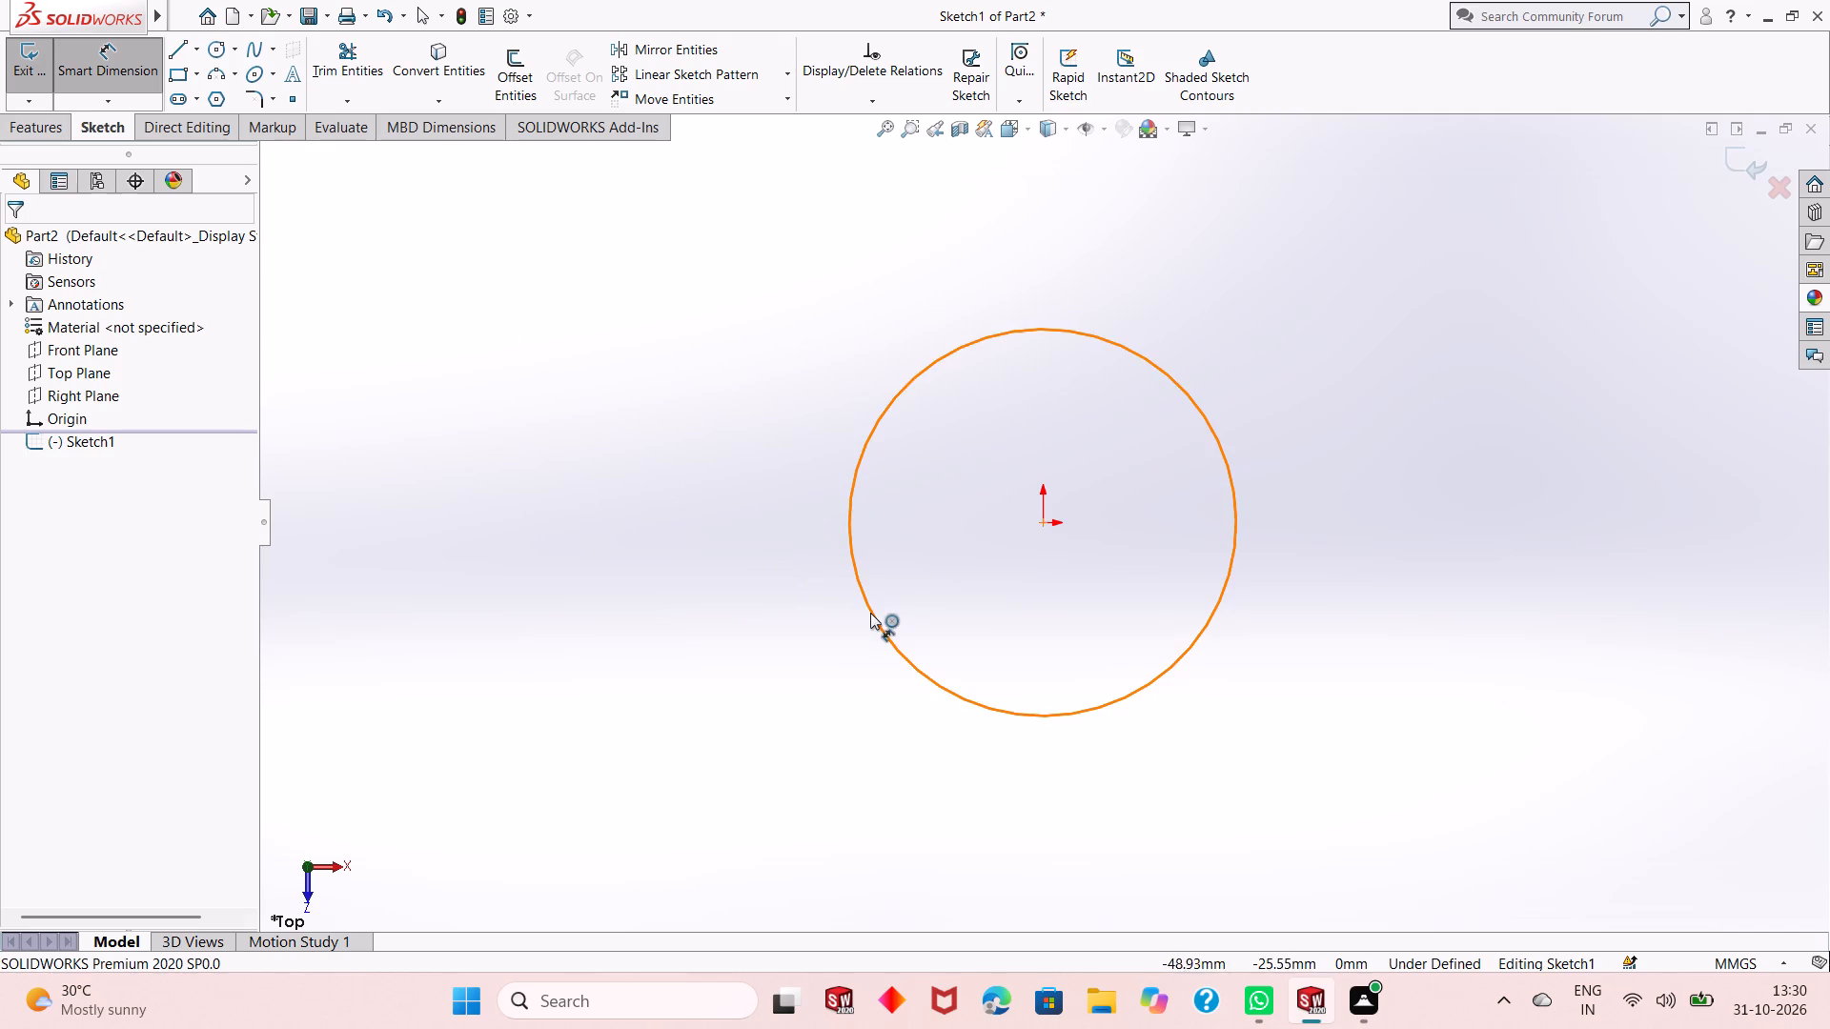
left_click(716, 760)
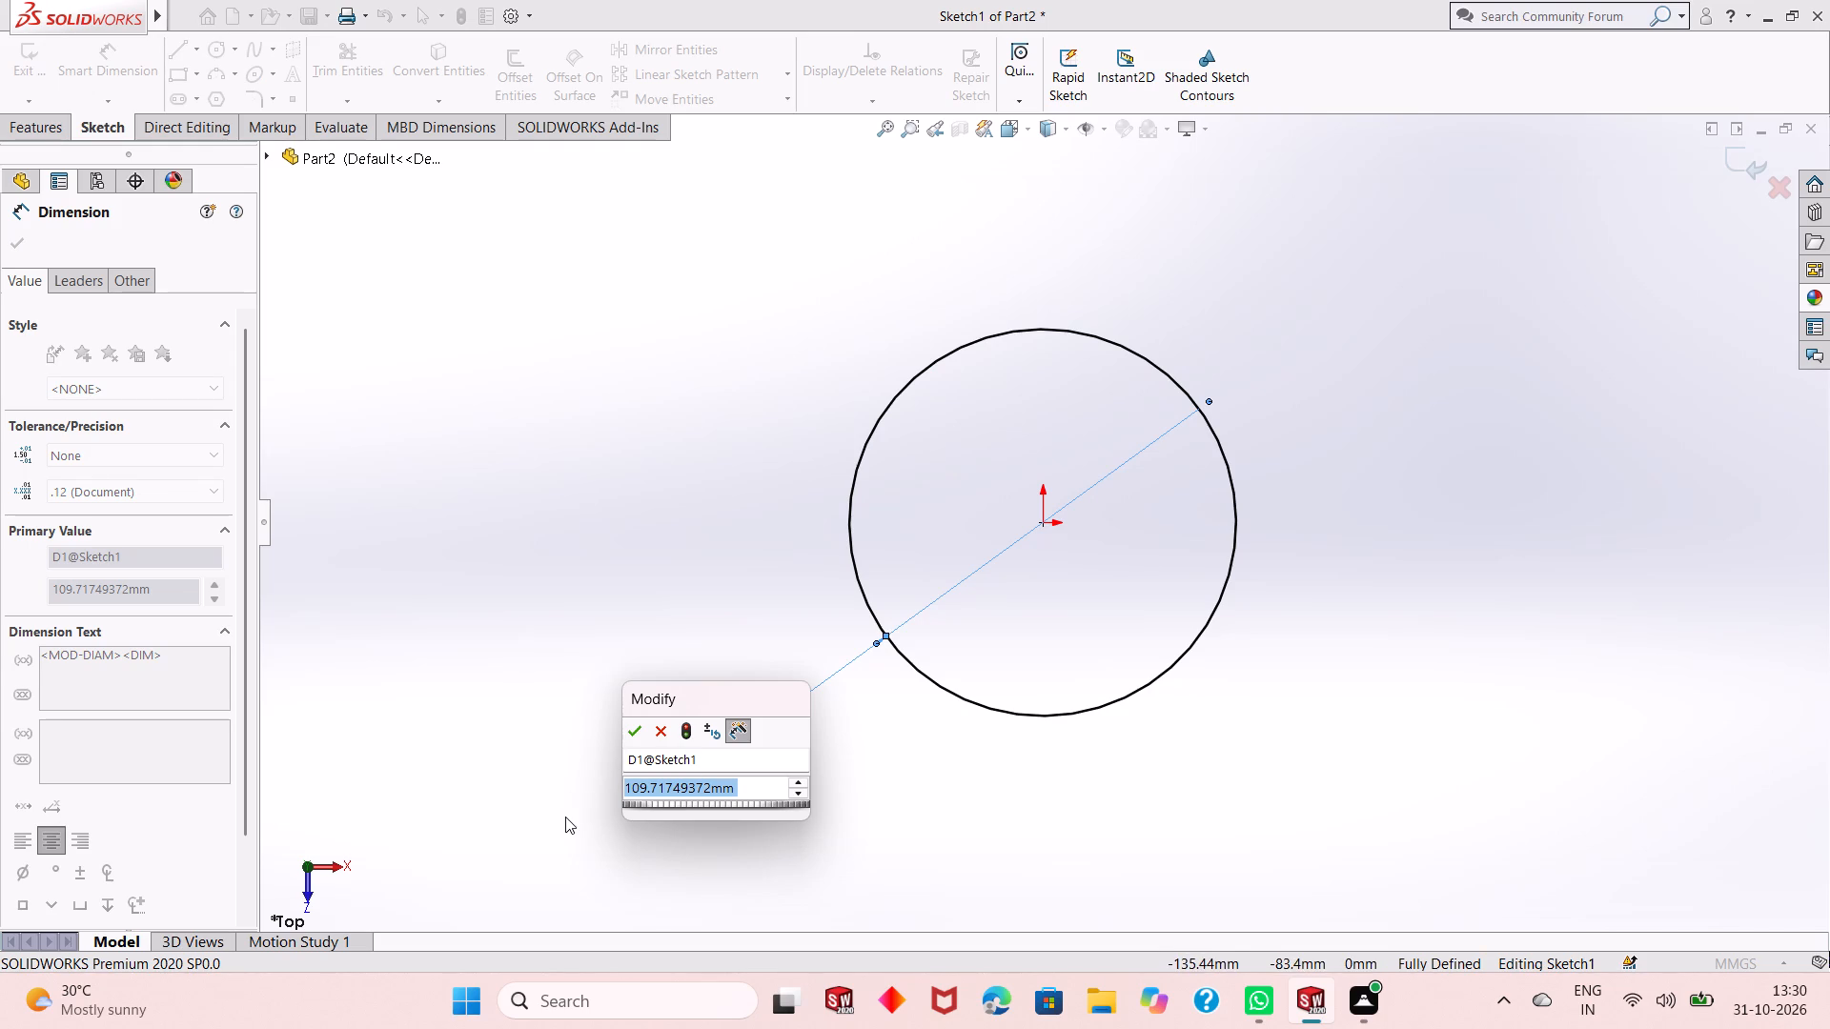
type("70+70")
key("Return")
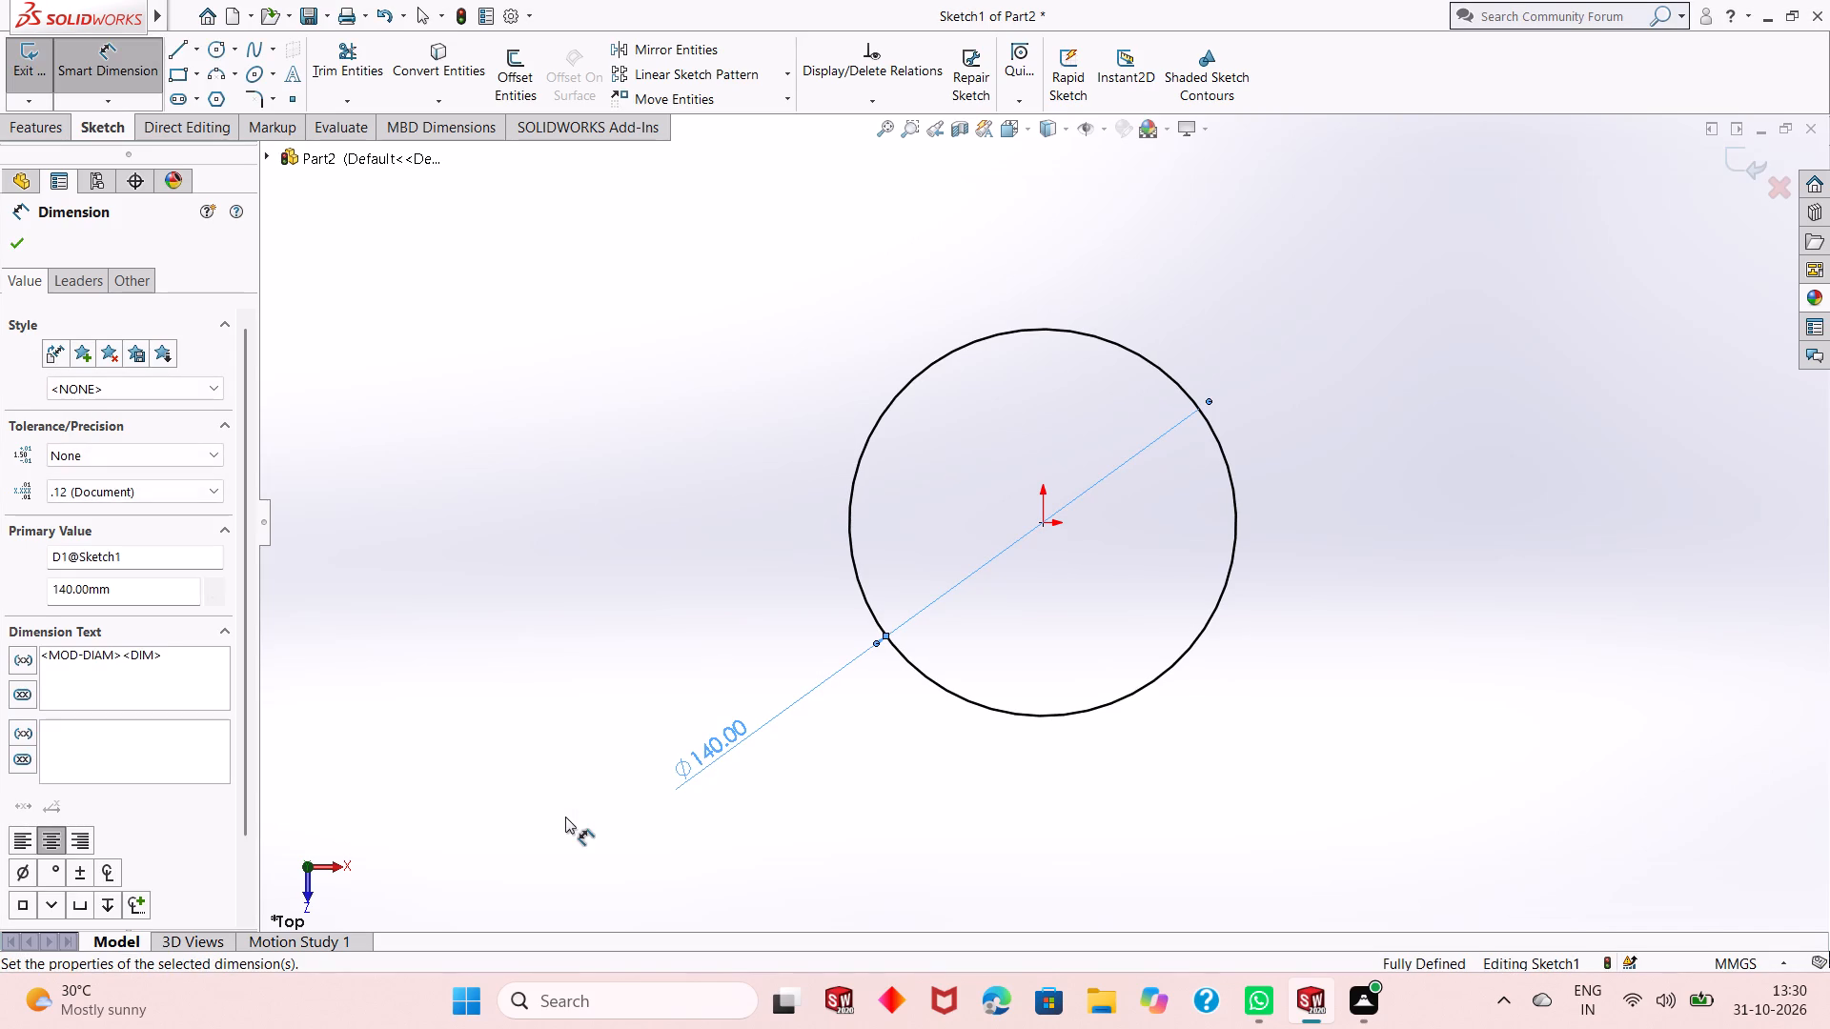
Change the circle's diameter dimension to 150 mm (75+75).
double_click(723, 749)
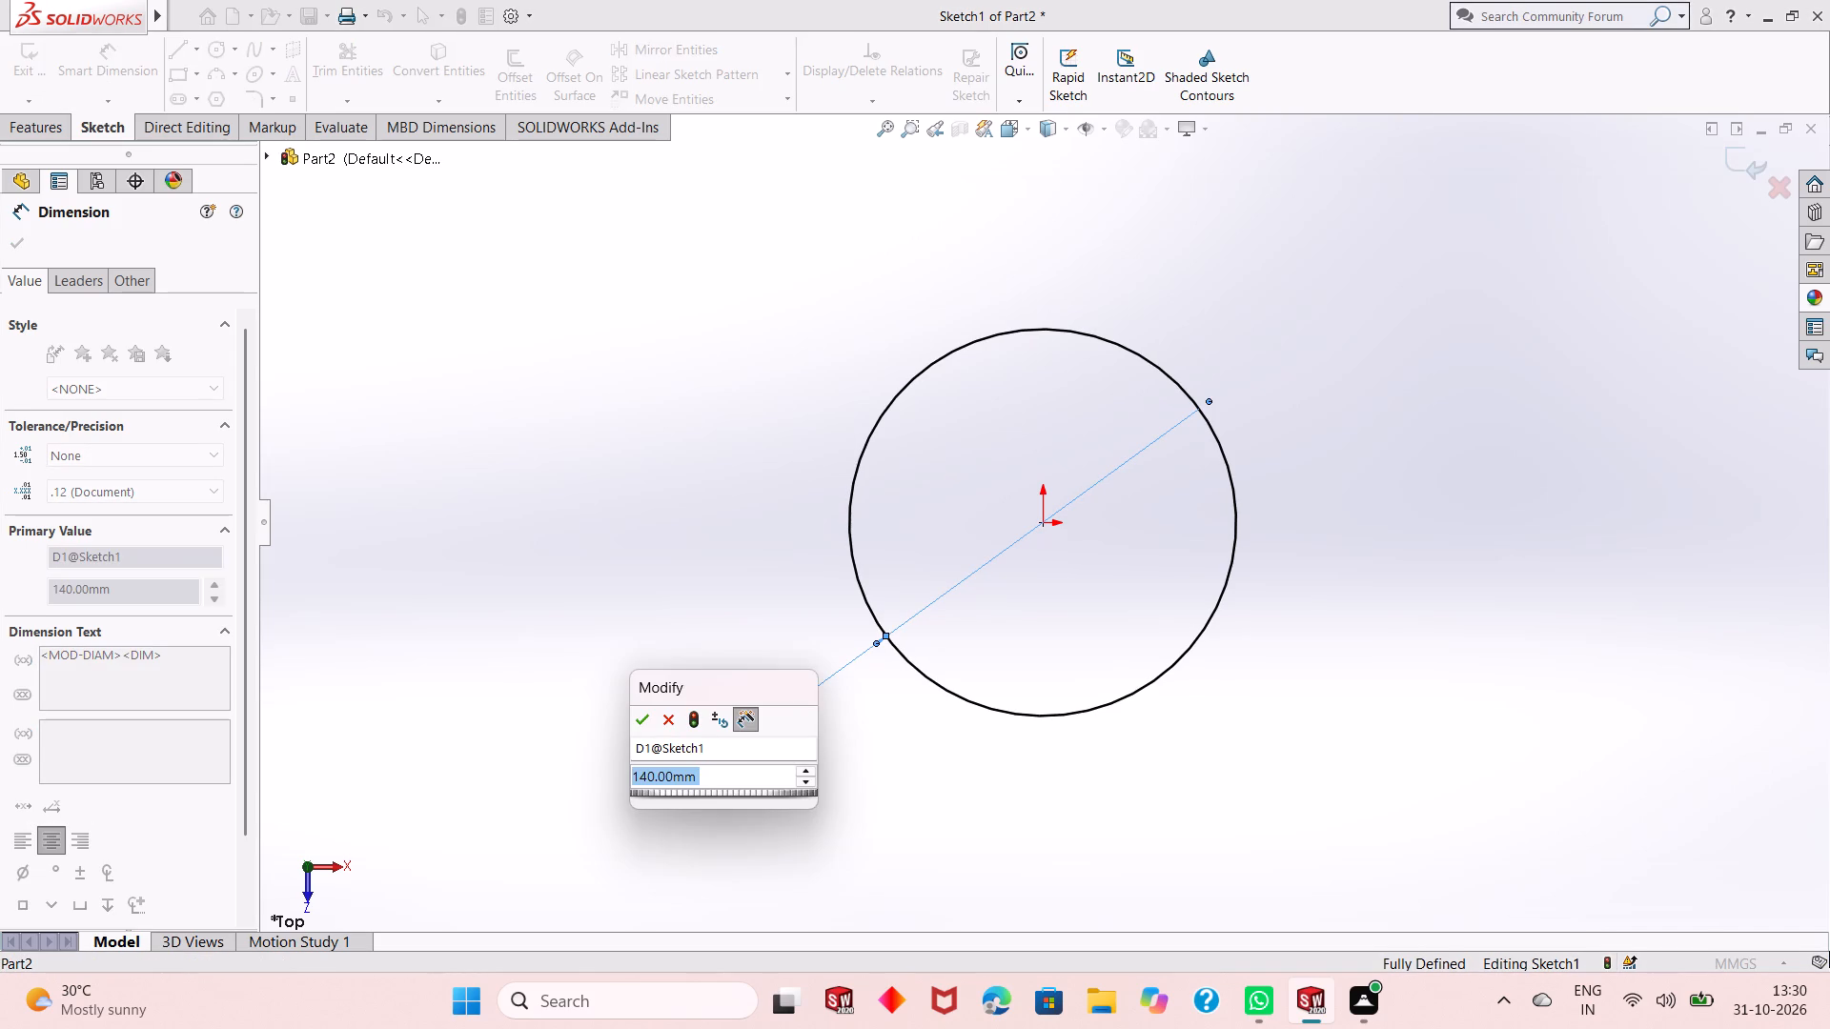
type("75+75")
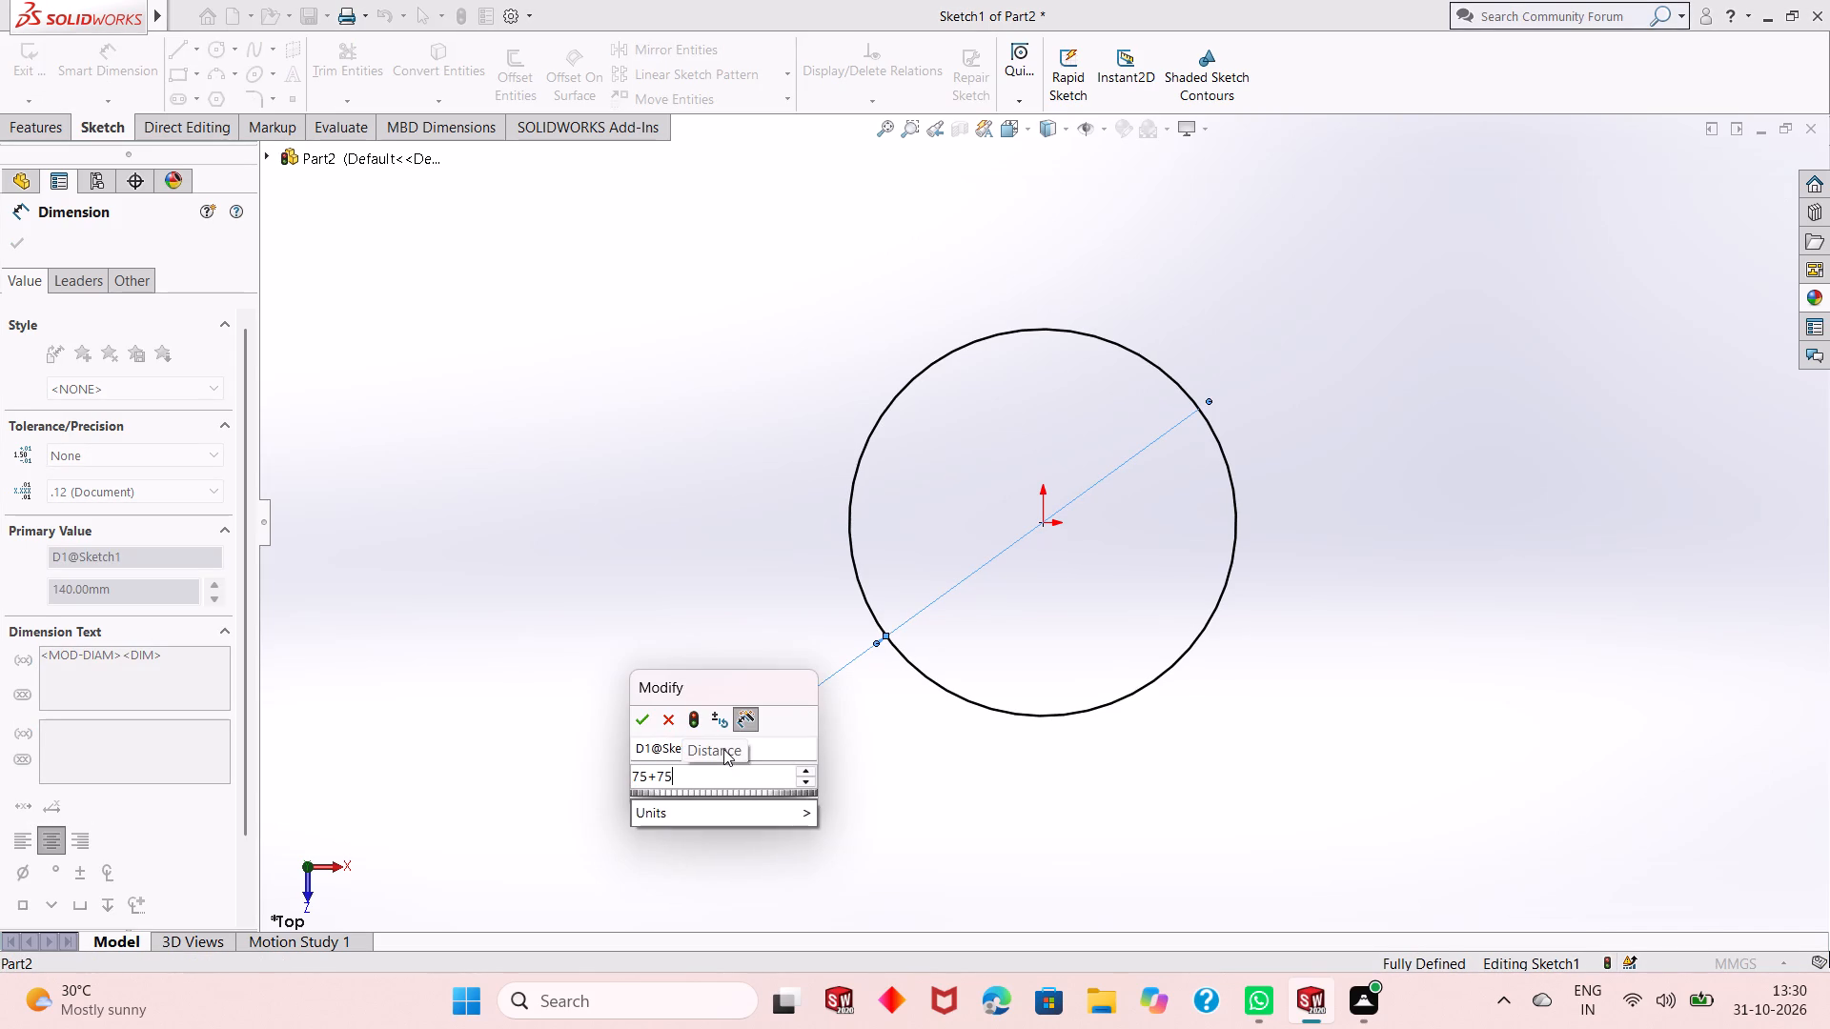
key("Return")
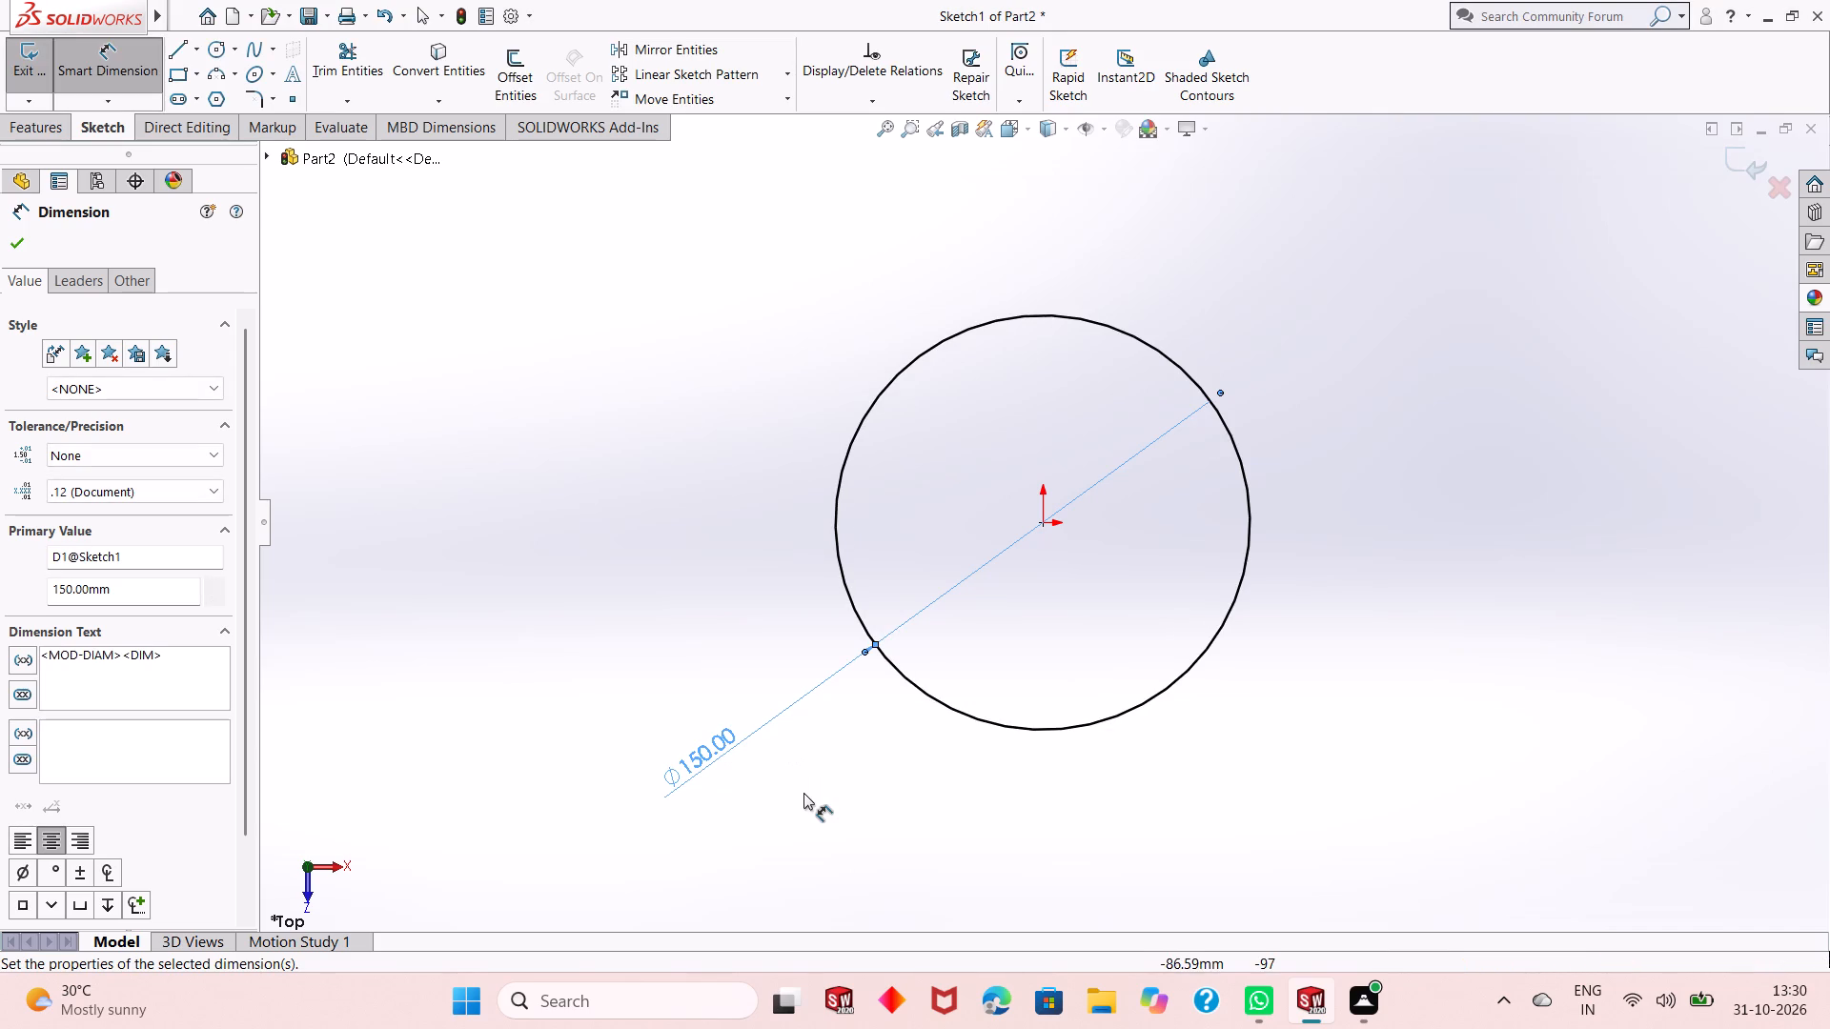
scroll(829, 757, "up", 2)
scroll(1072, 523, "down", 2)
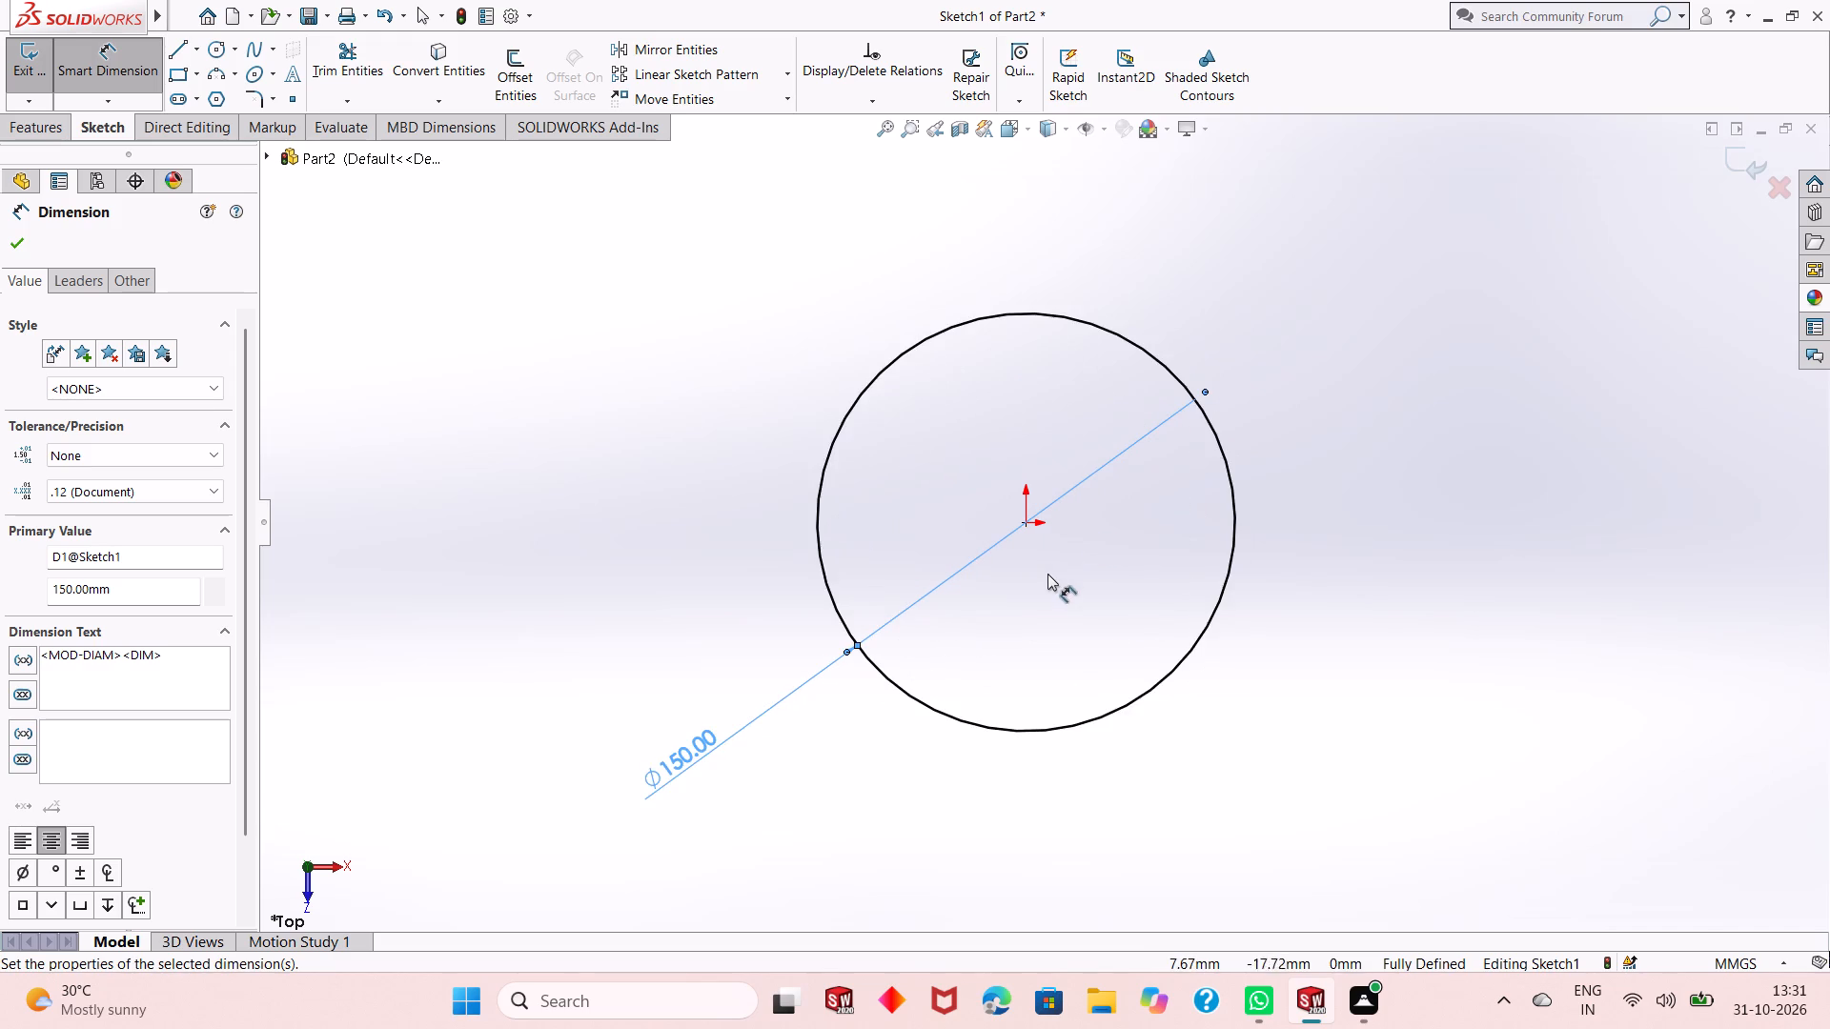
scroll(1047, 575, "up", 1)
right_click(593, 364)
left_click(633, 419)
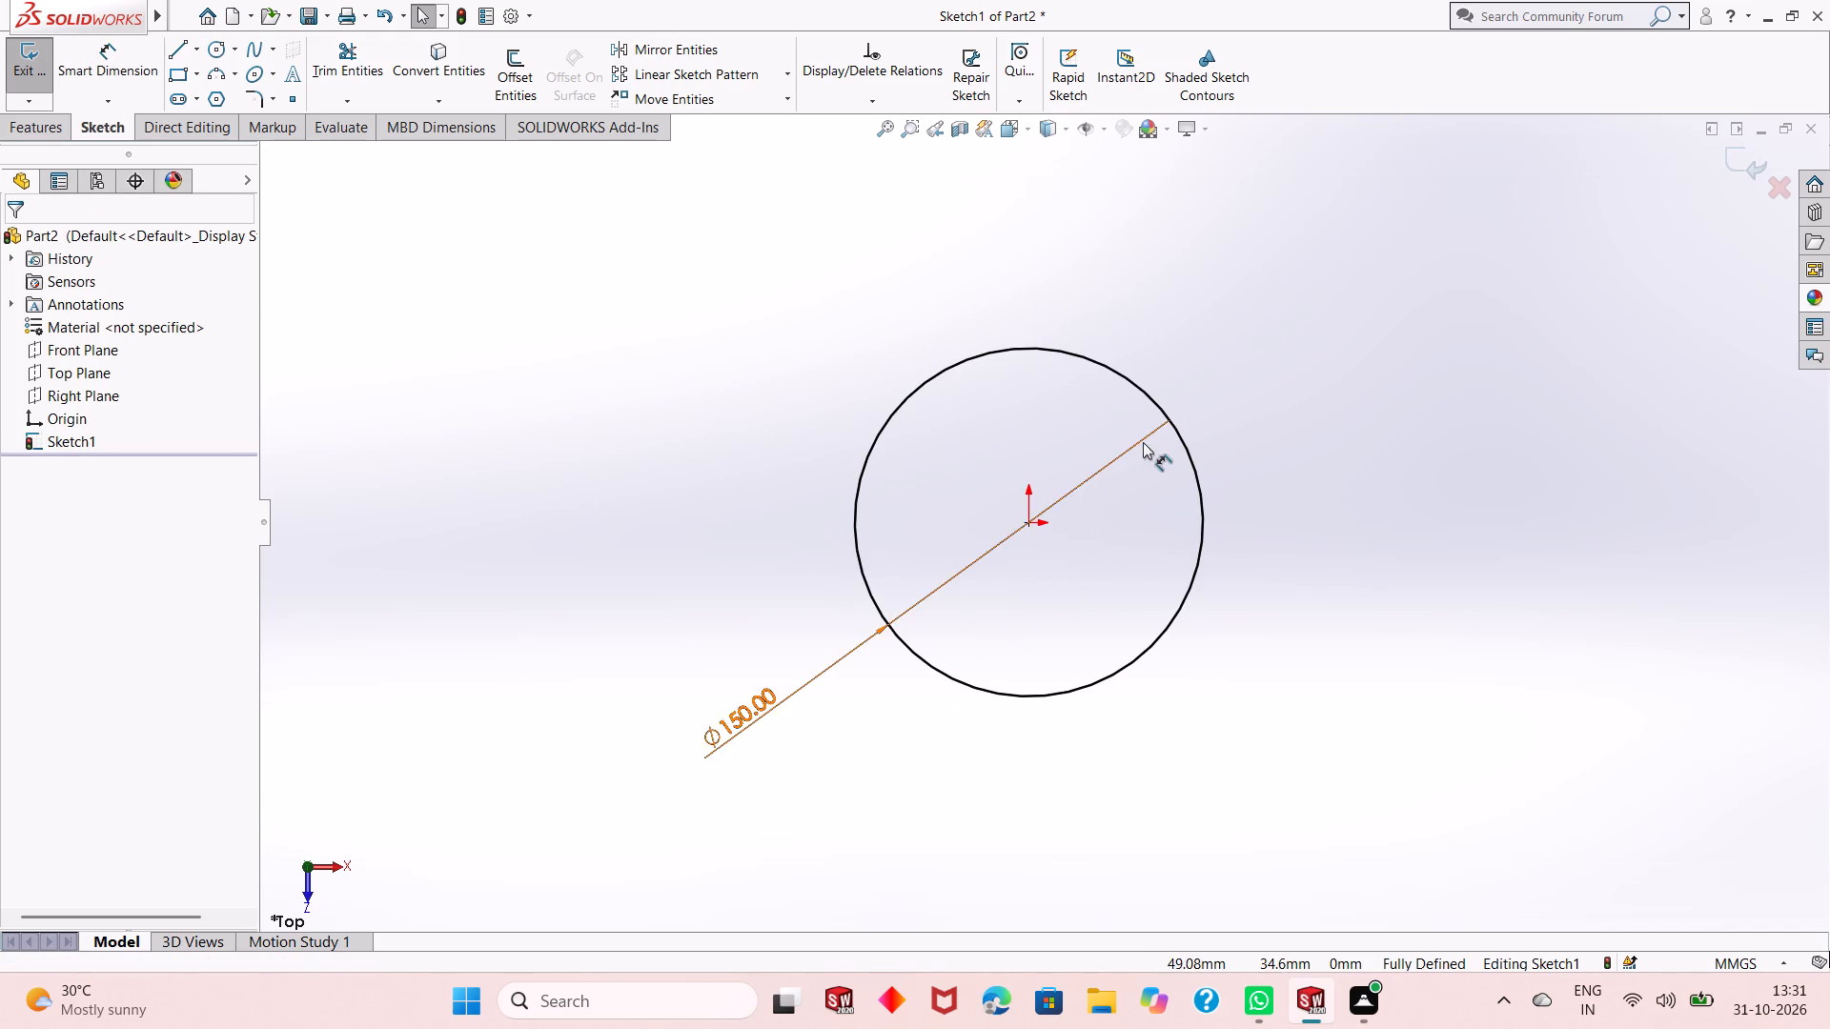
Draw a larger concentric circle of about 95 mm radius centred on the origin.
scroll(1143, 442, "down", 2)
scroll(987, 544, "up", 1)
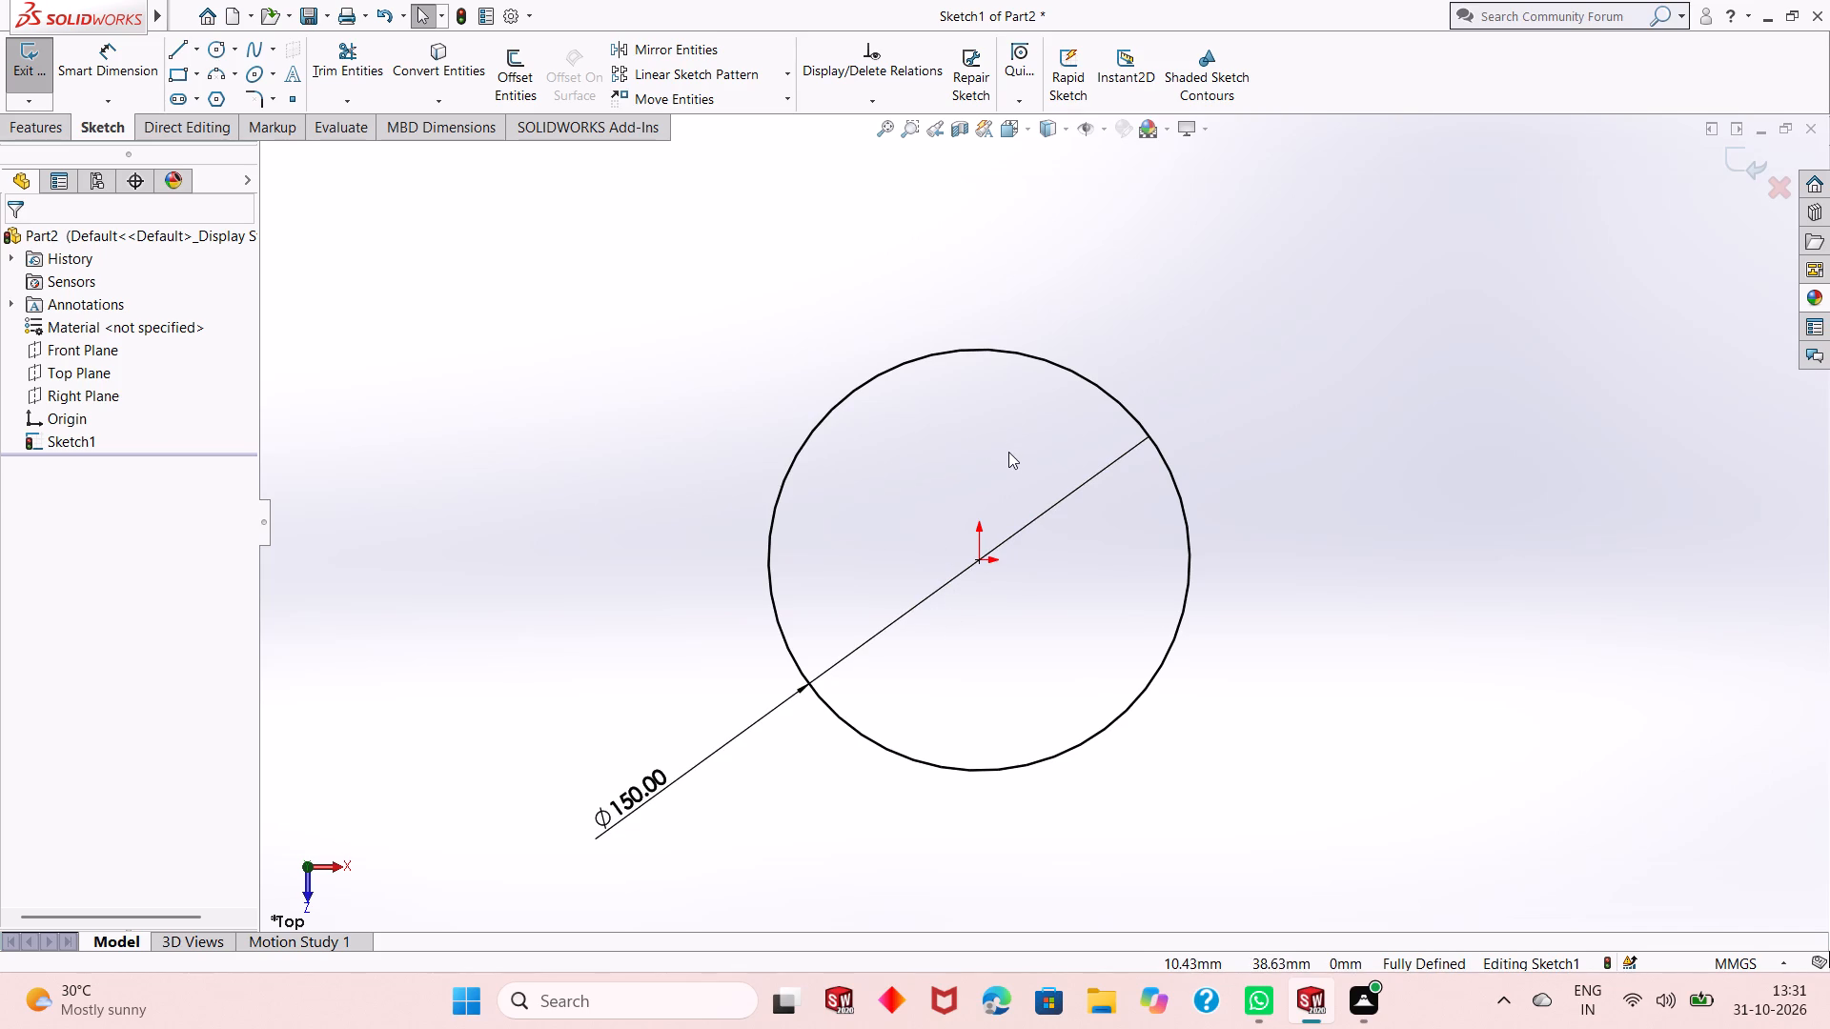
scroll(1008, 454, "down", 1)
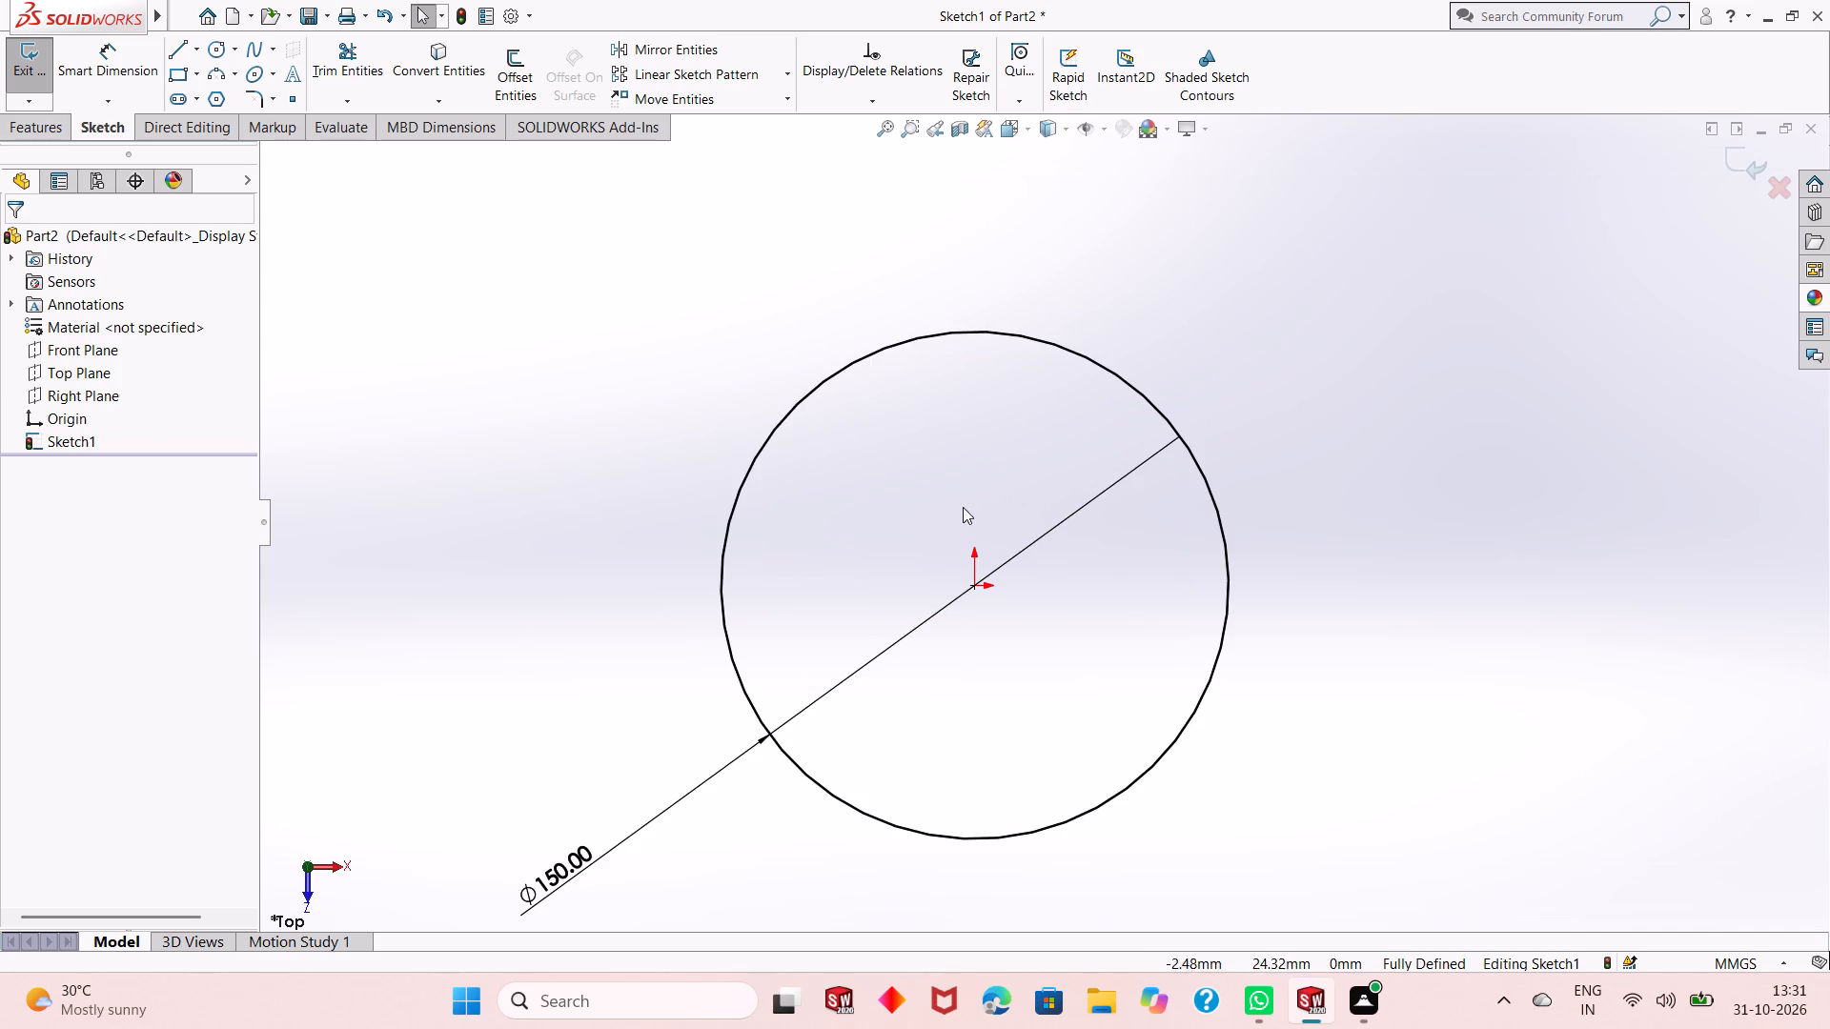
scroll(936, 525, "up", 2)
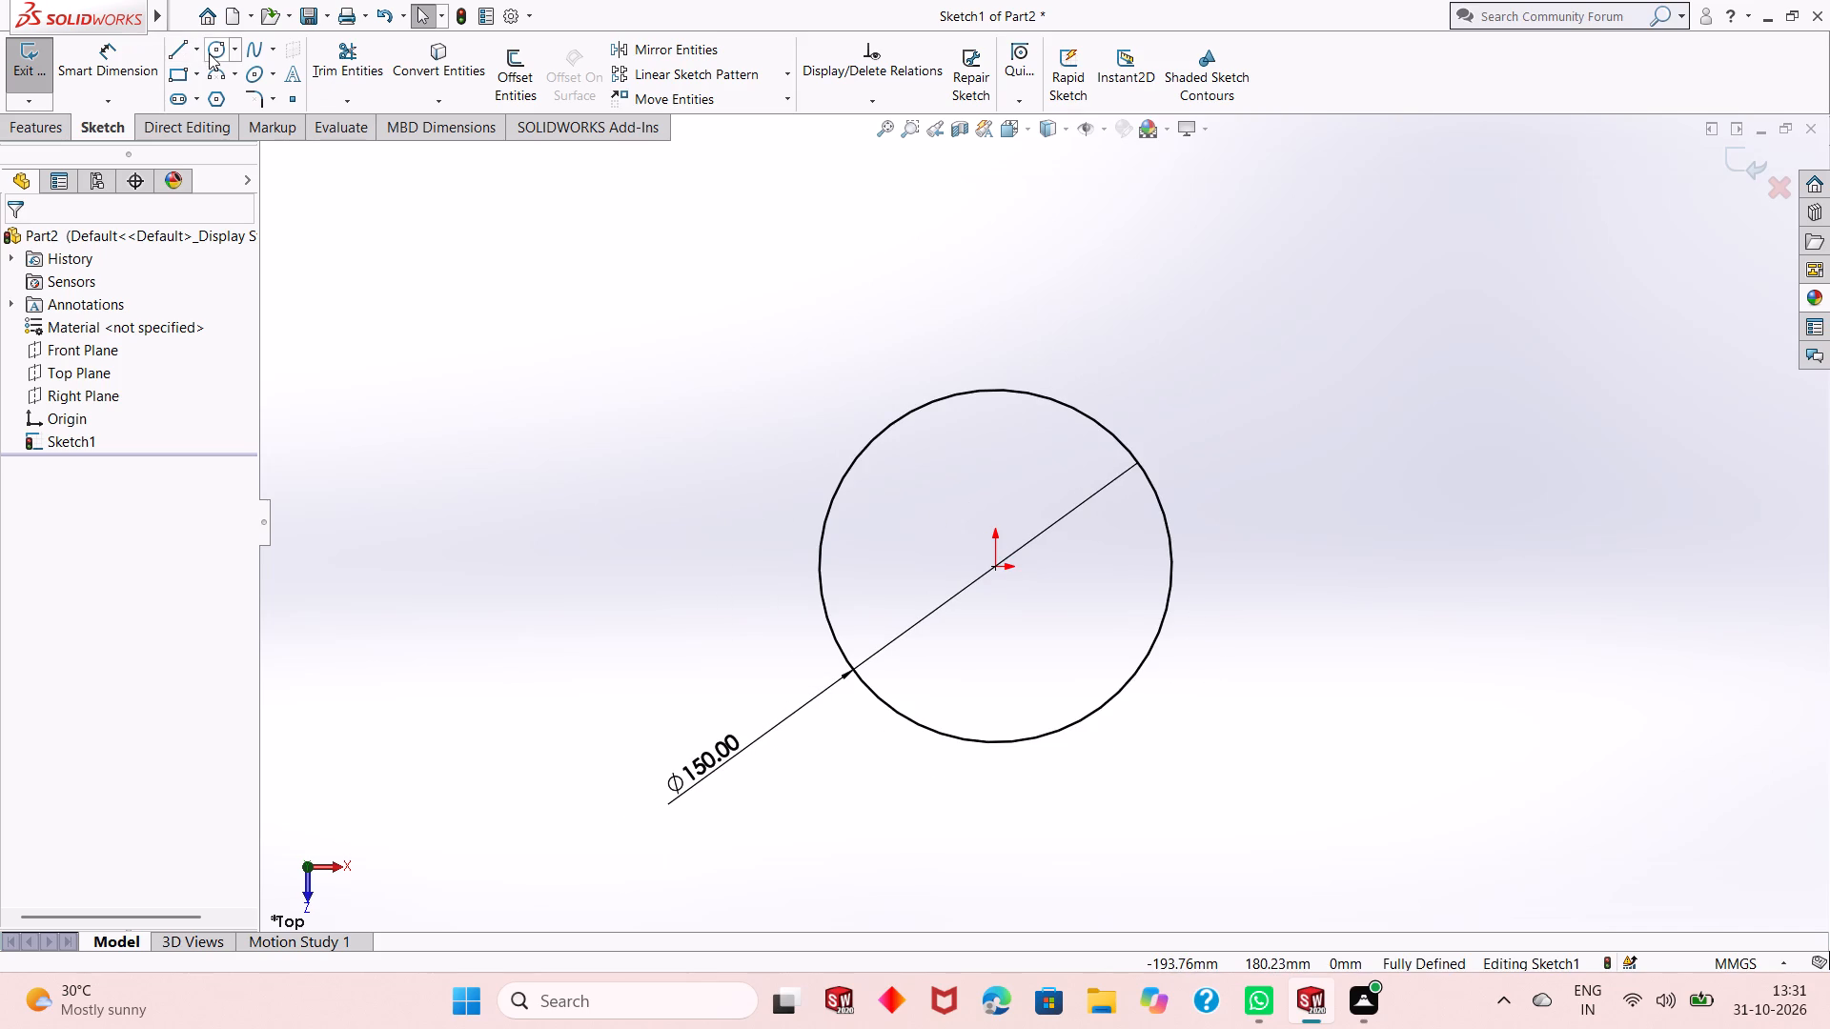
left_click(209, 54)
left_click(992, 568)
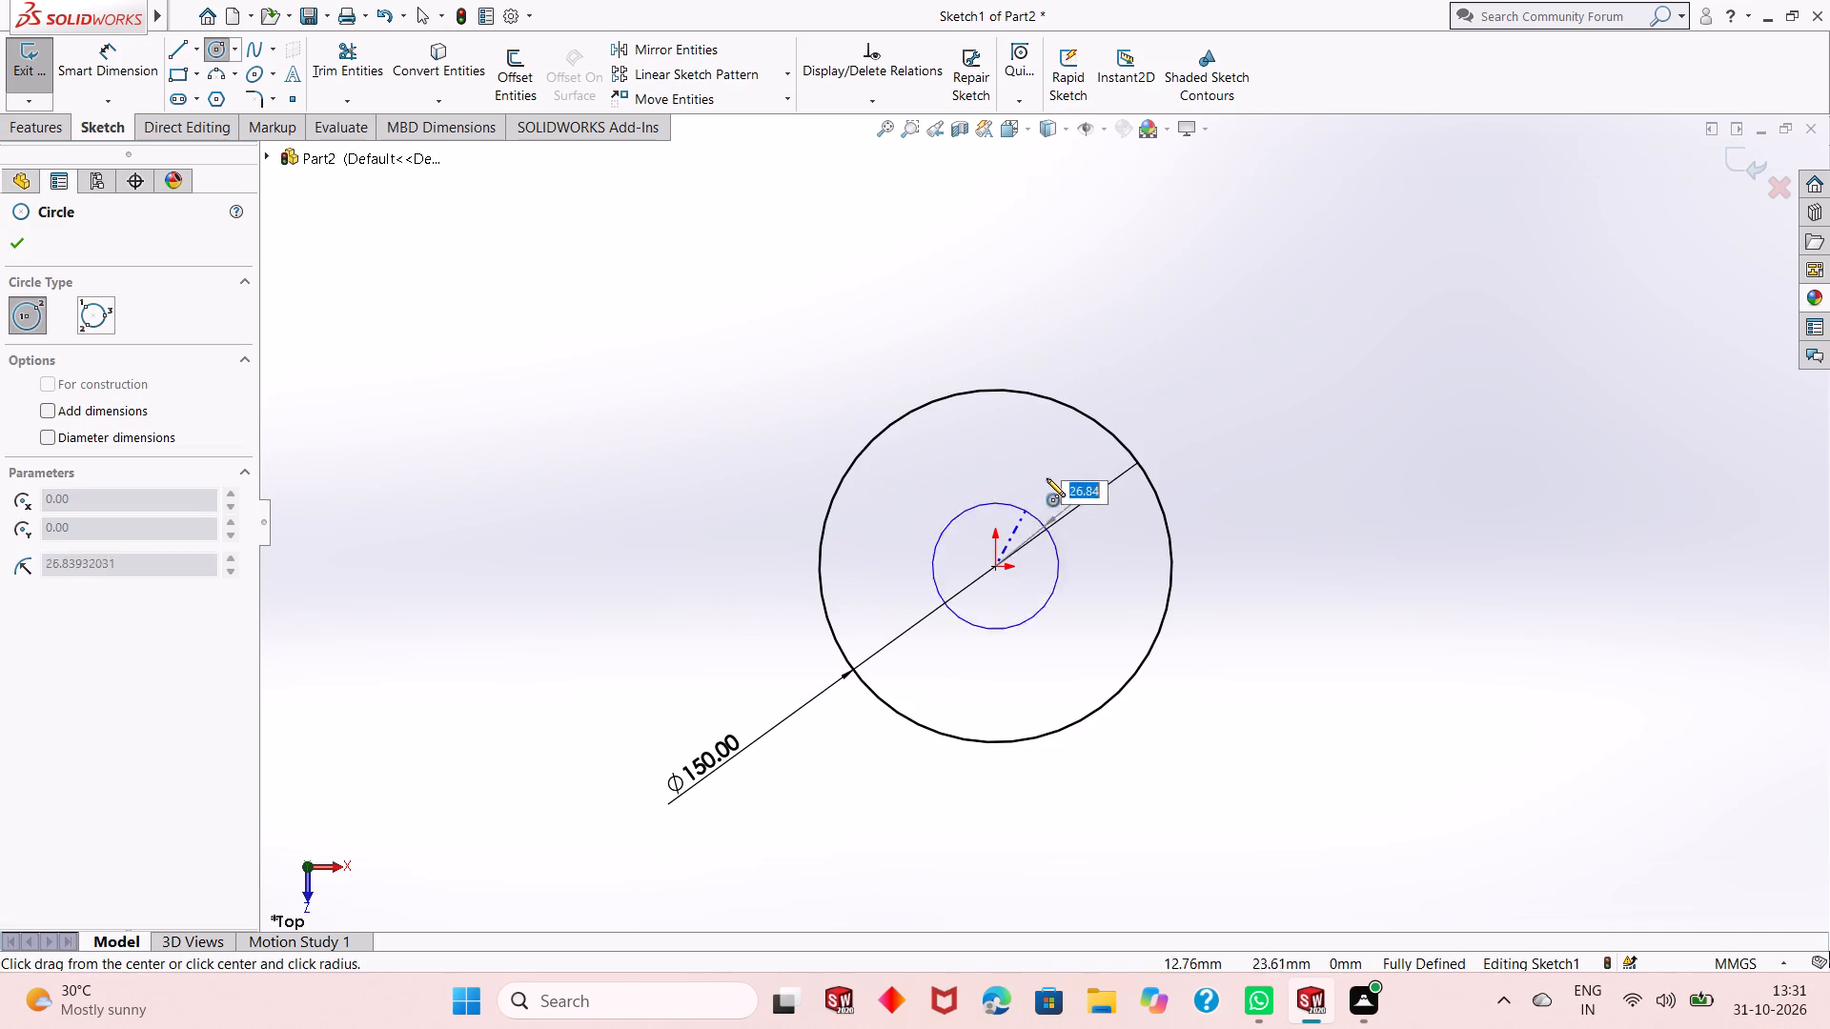
left_click(1092, 365)
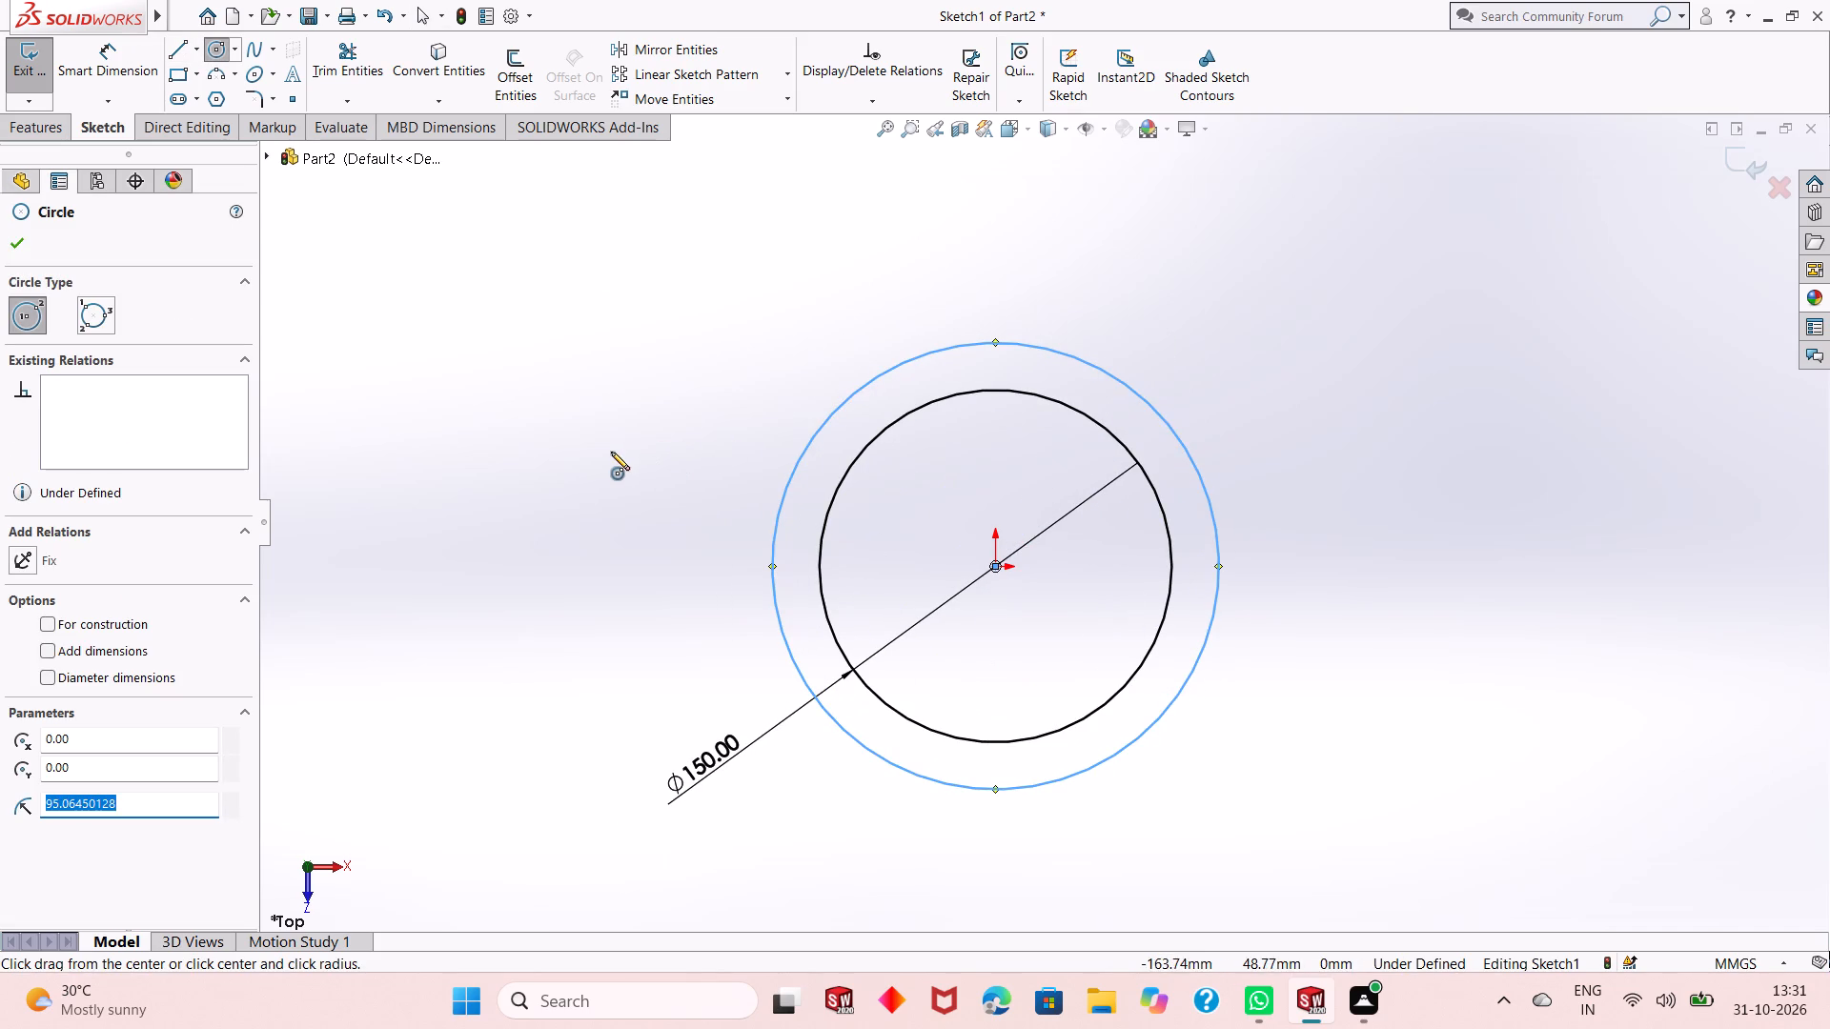
right_click(611, 452)
left_click(648, 470)
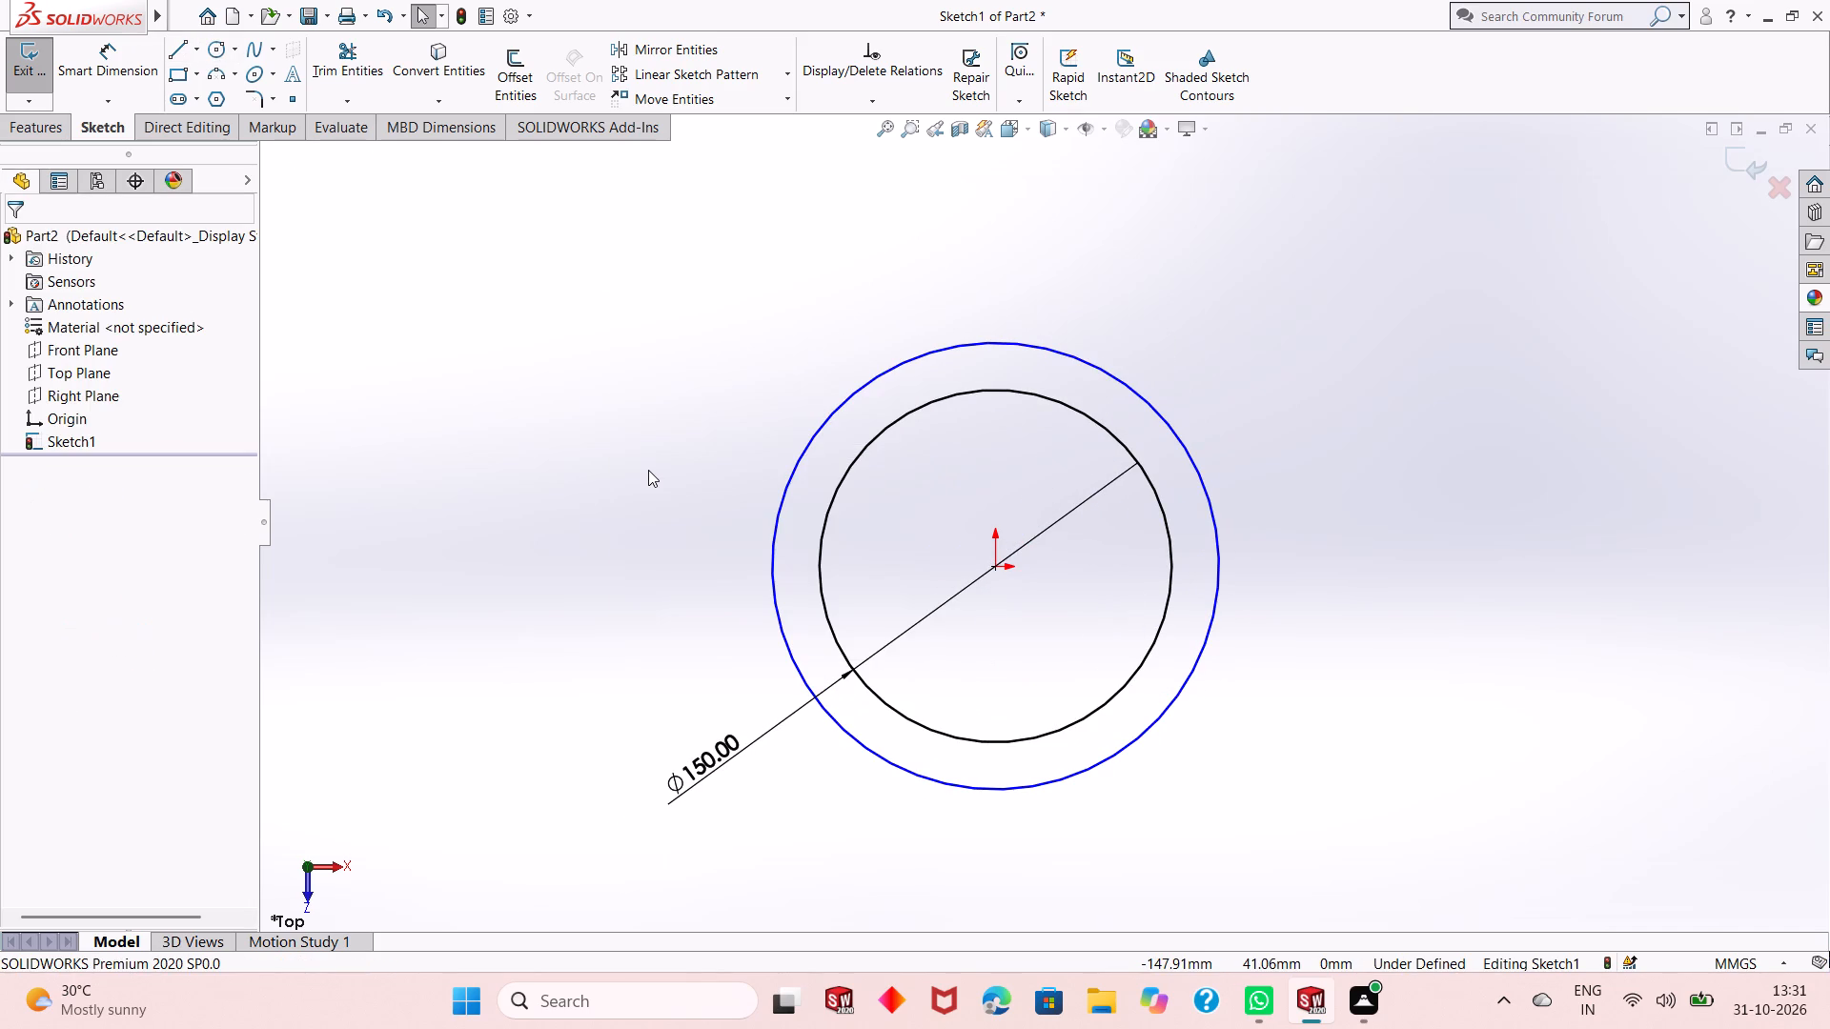
Dimension the outer circle's diameter to 180 mm.
left_click(122, 71)
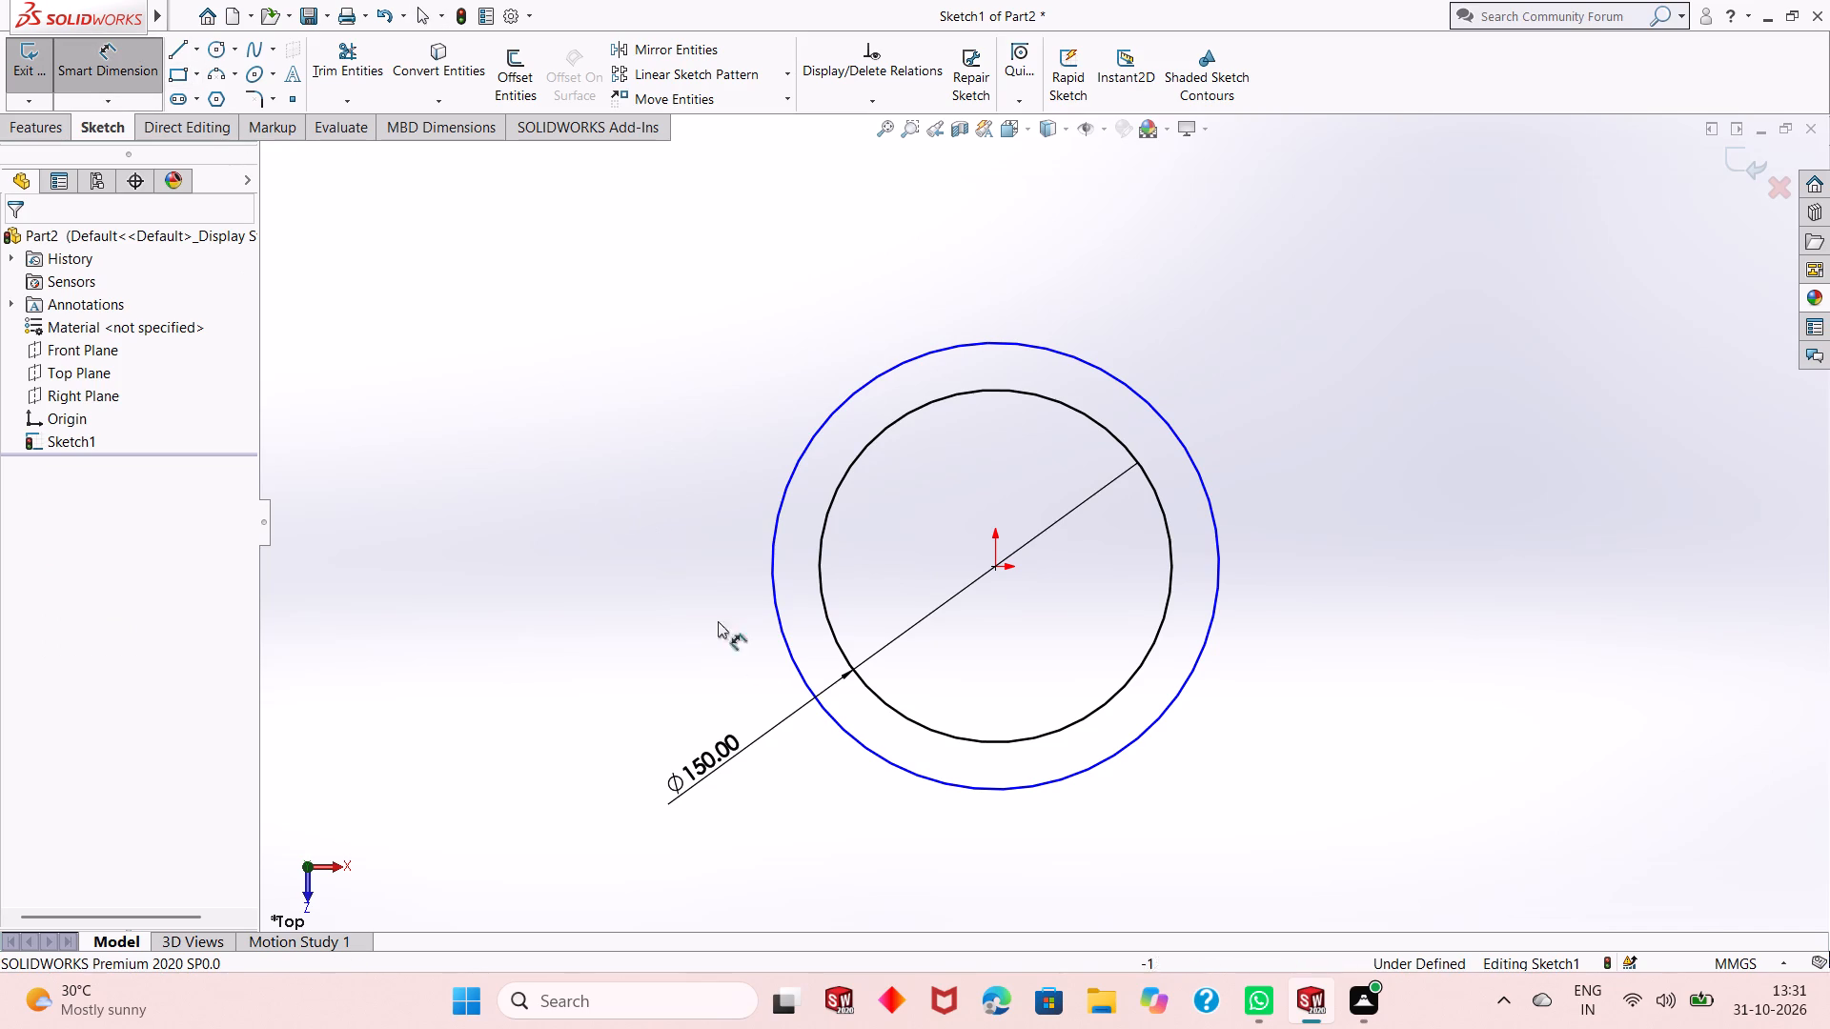
left_click(819, 707)
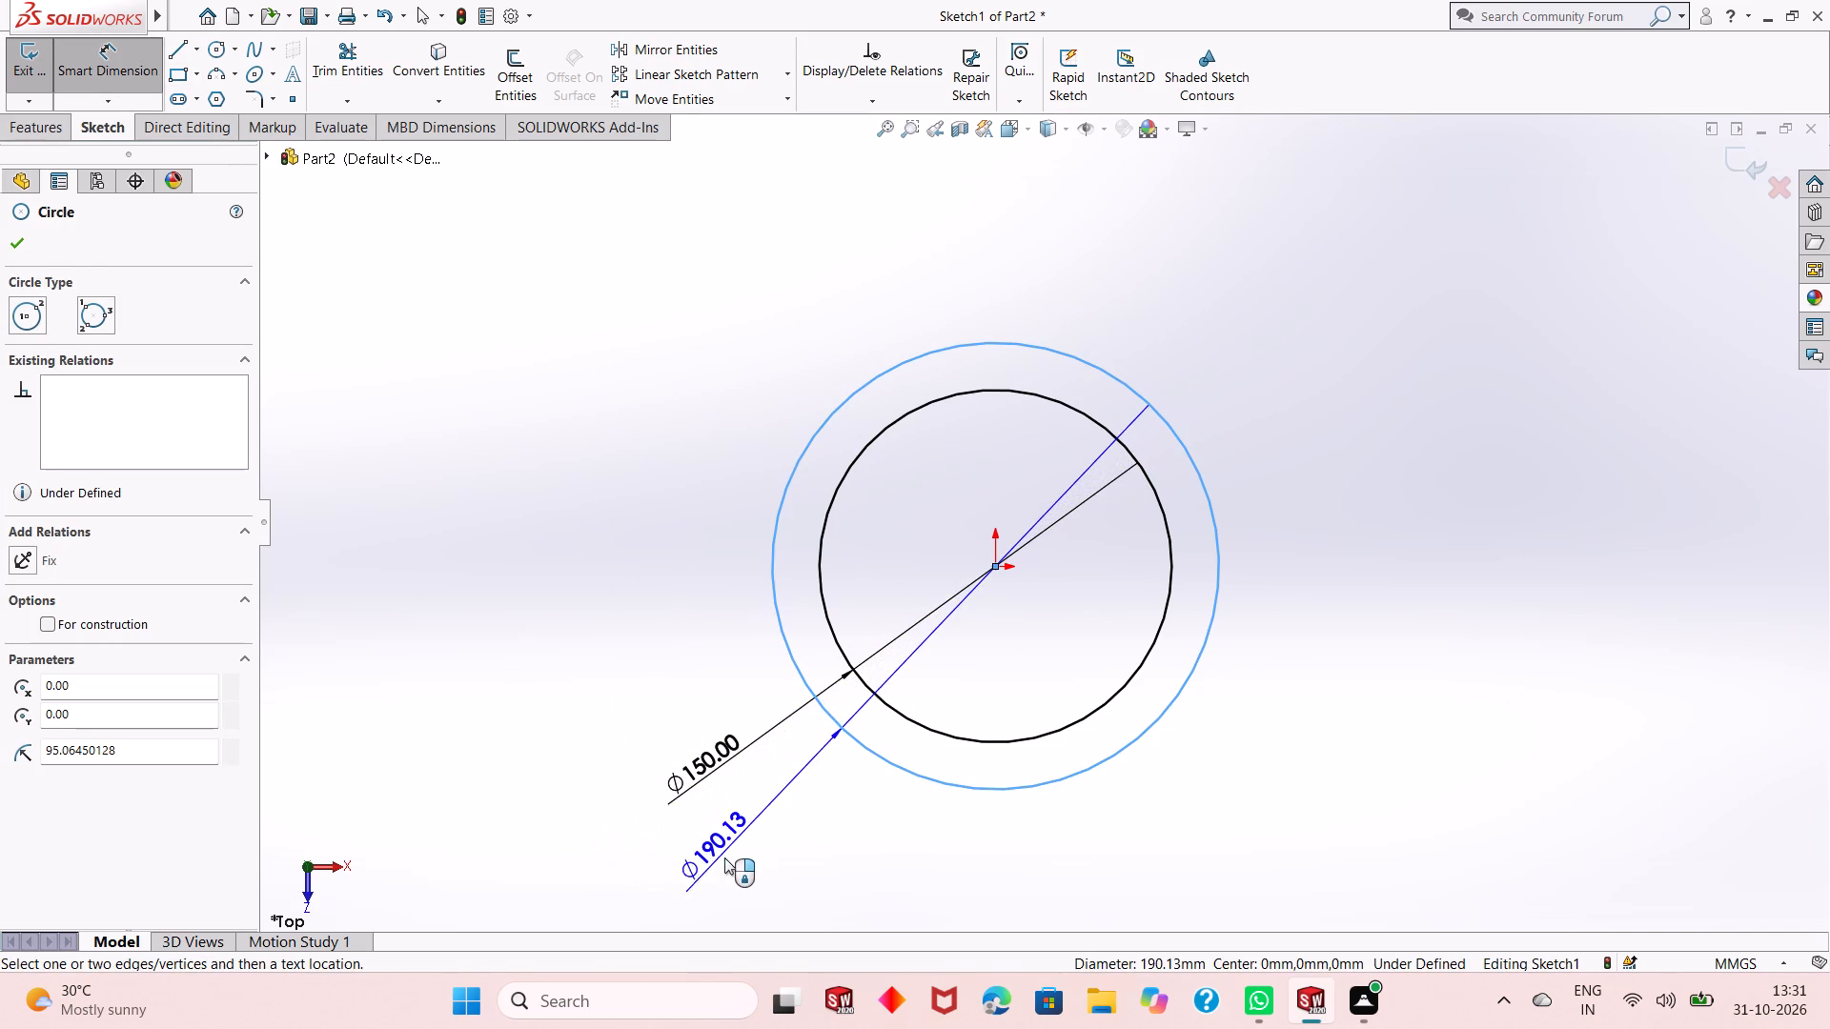
left_click(729, 857)
type("180")
key("Return")
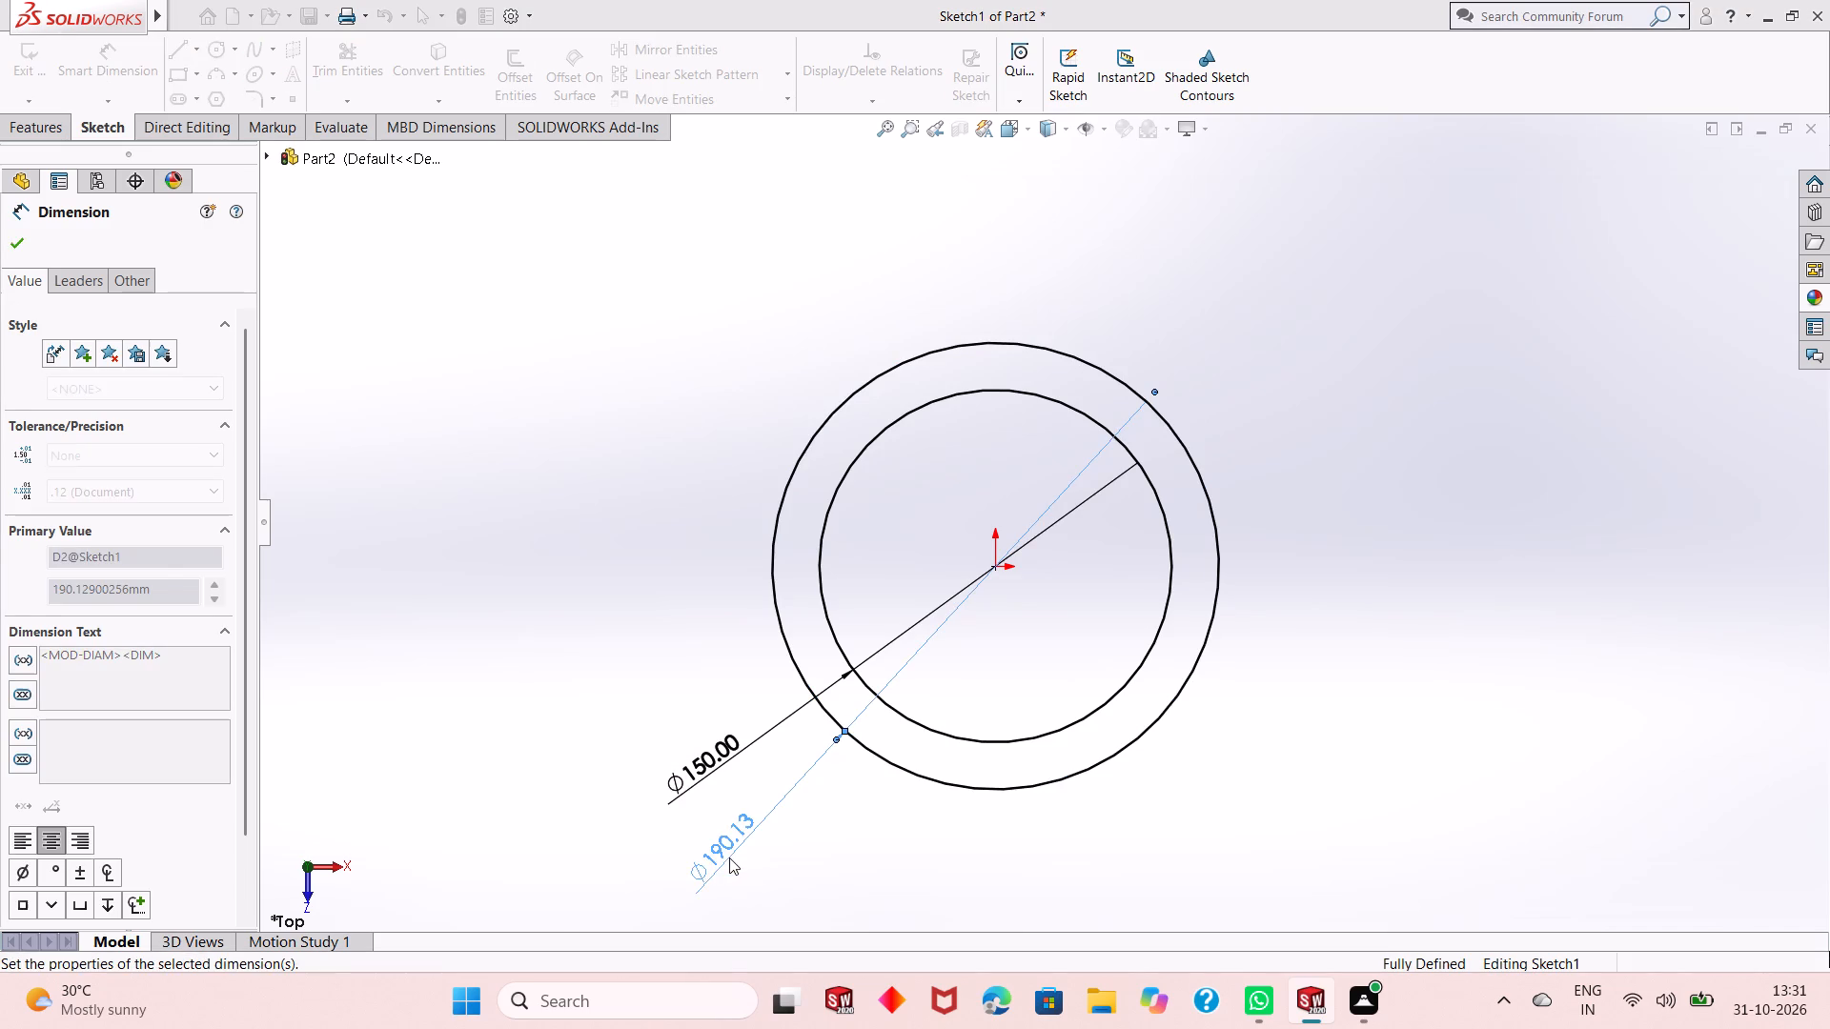
right_click(633, 458)
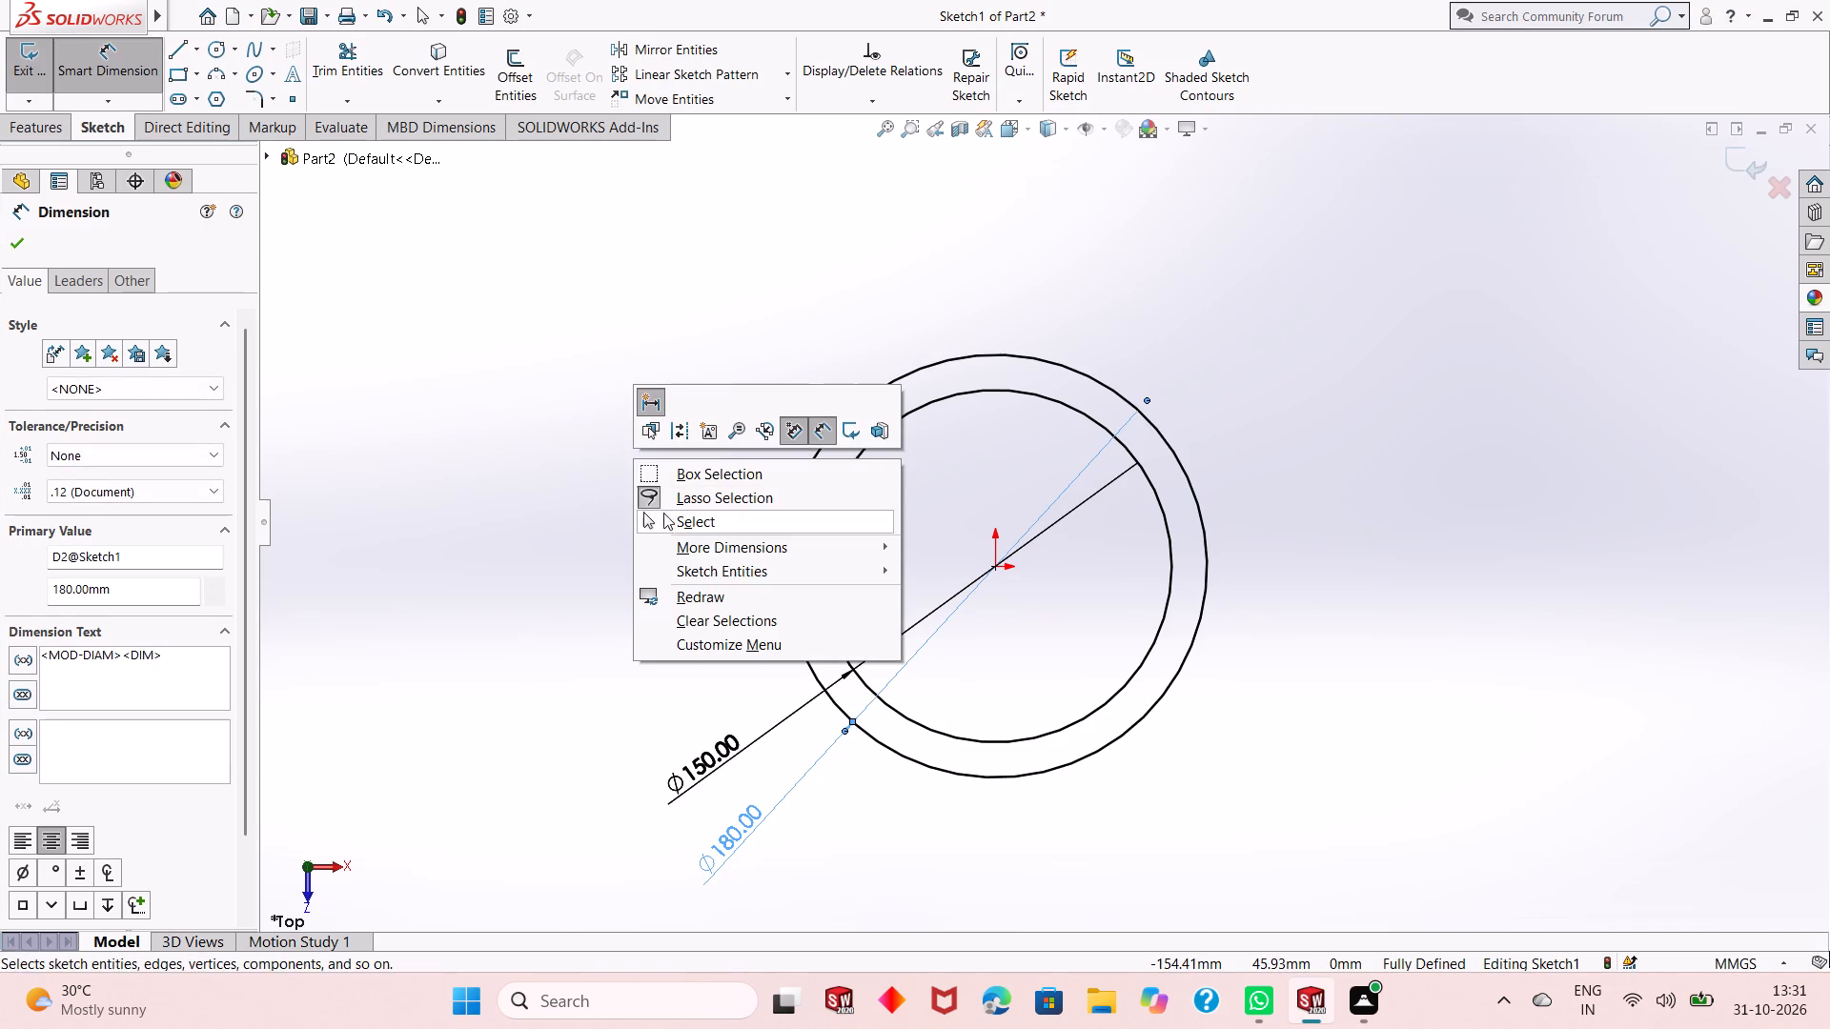
left_click(663, 519)
Convert the 180 mm circle to construction geometry.
left_click(811, 467)
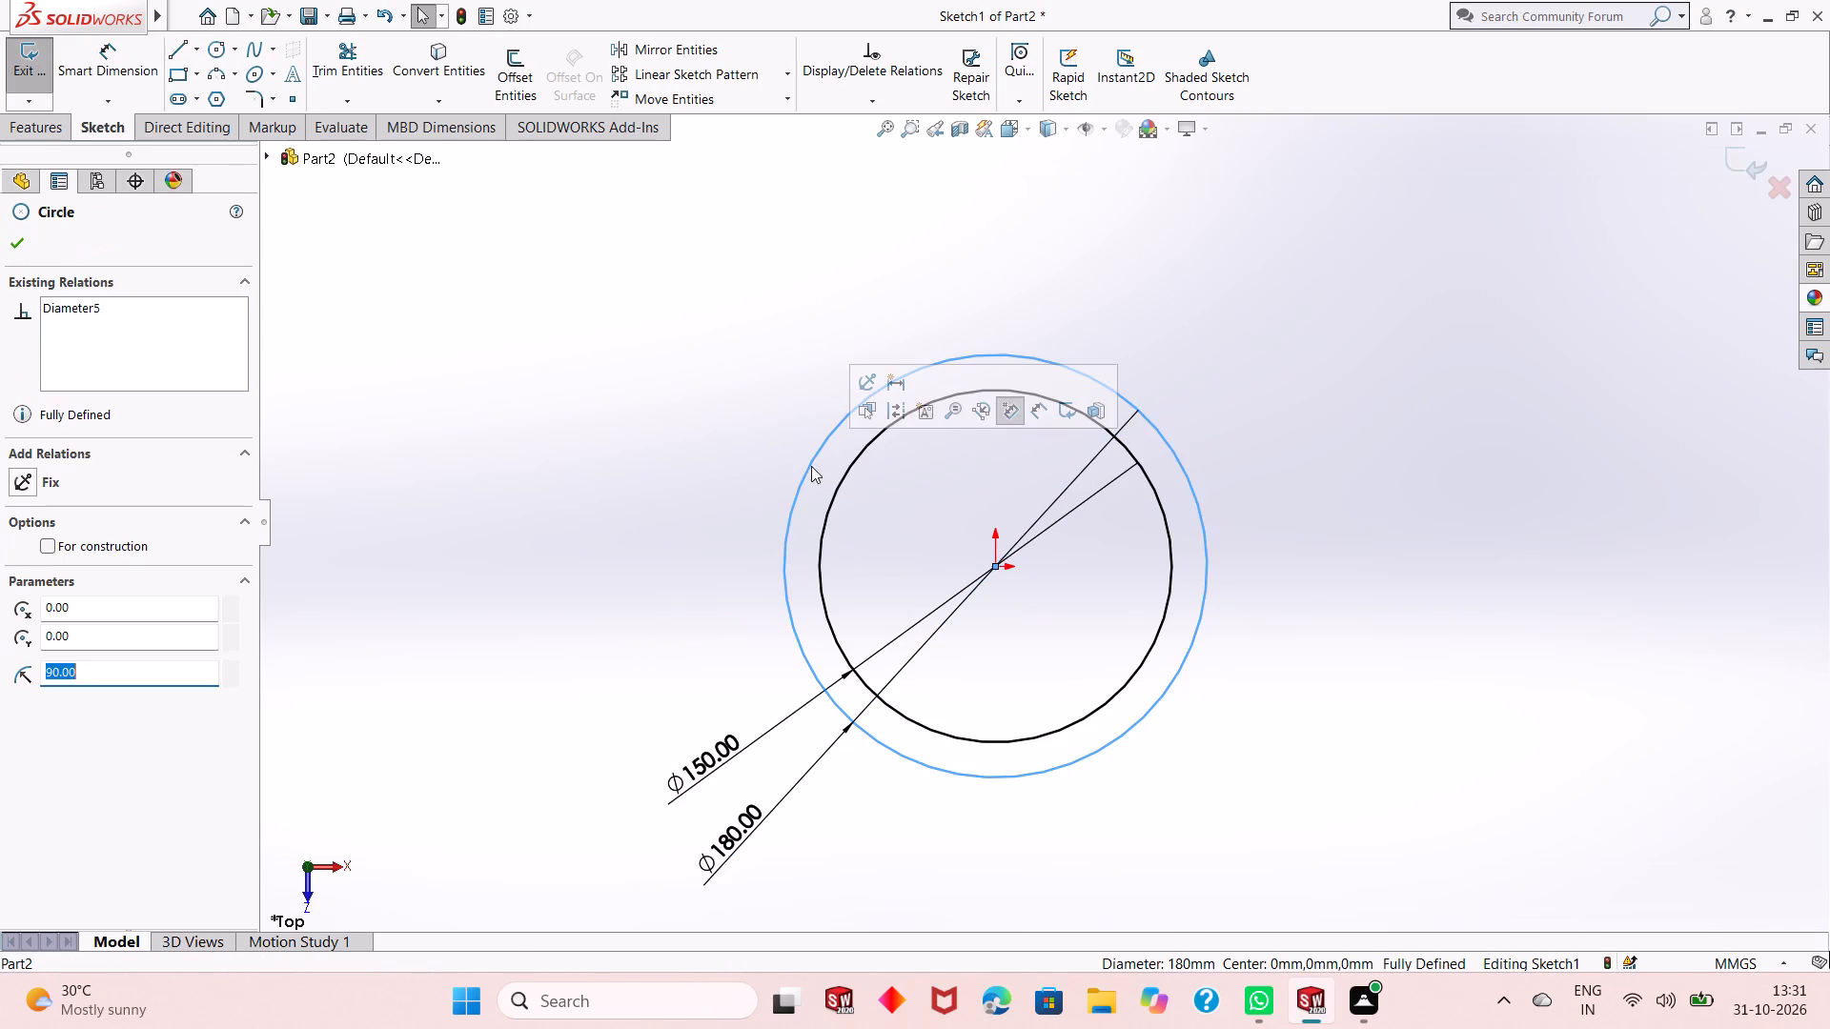
left_click(893, 409)
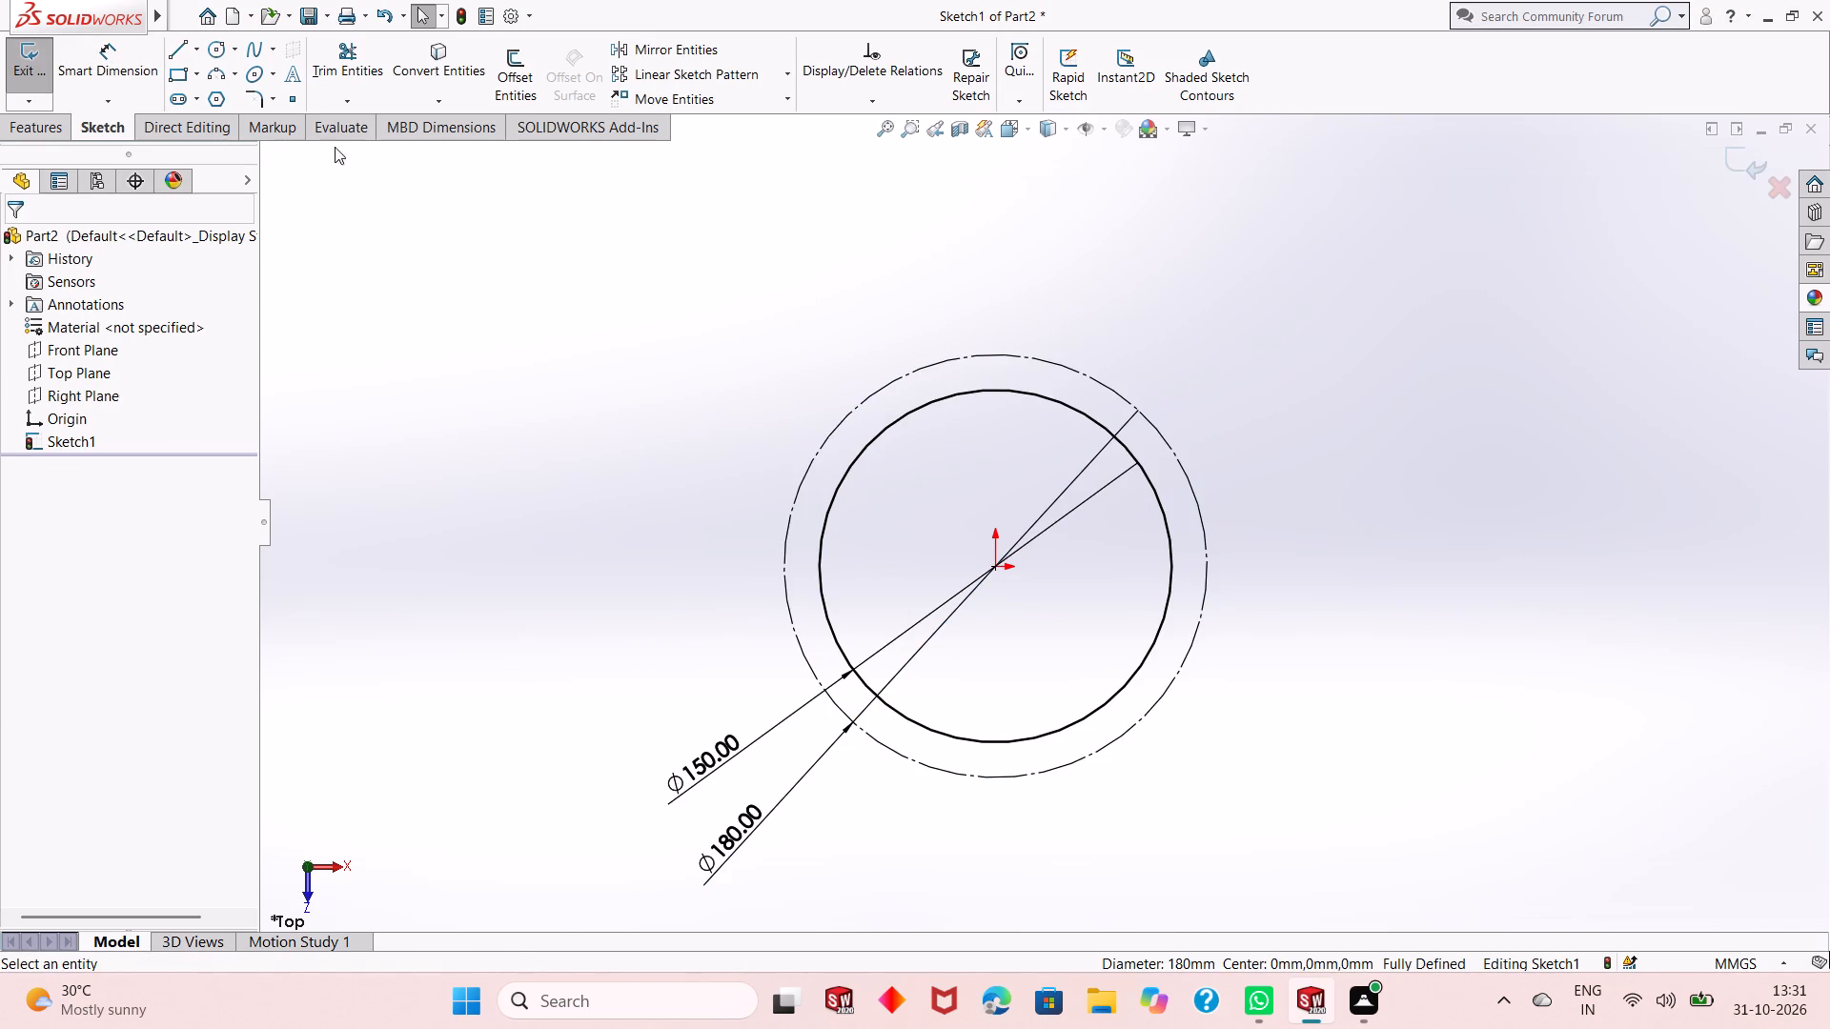
Draw a circle of about 52 mm radius centred on the top quadrant point of the construction circle.
left_click(214, 51)
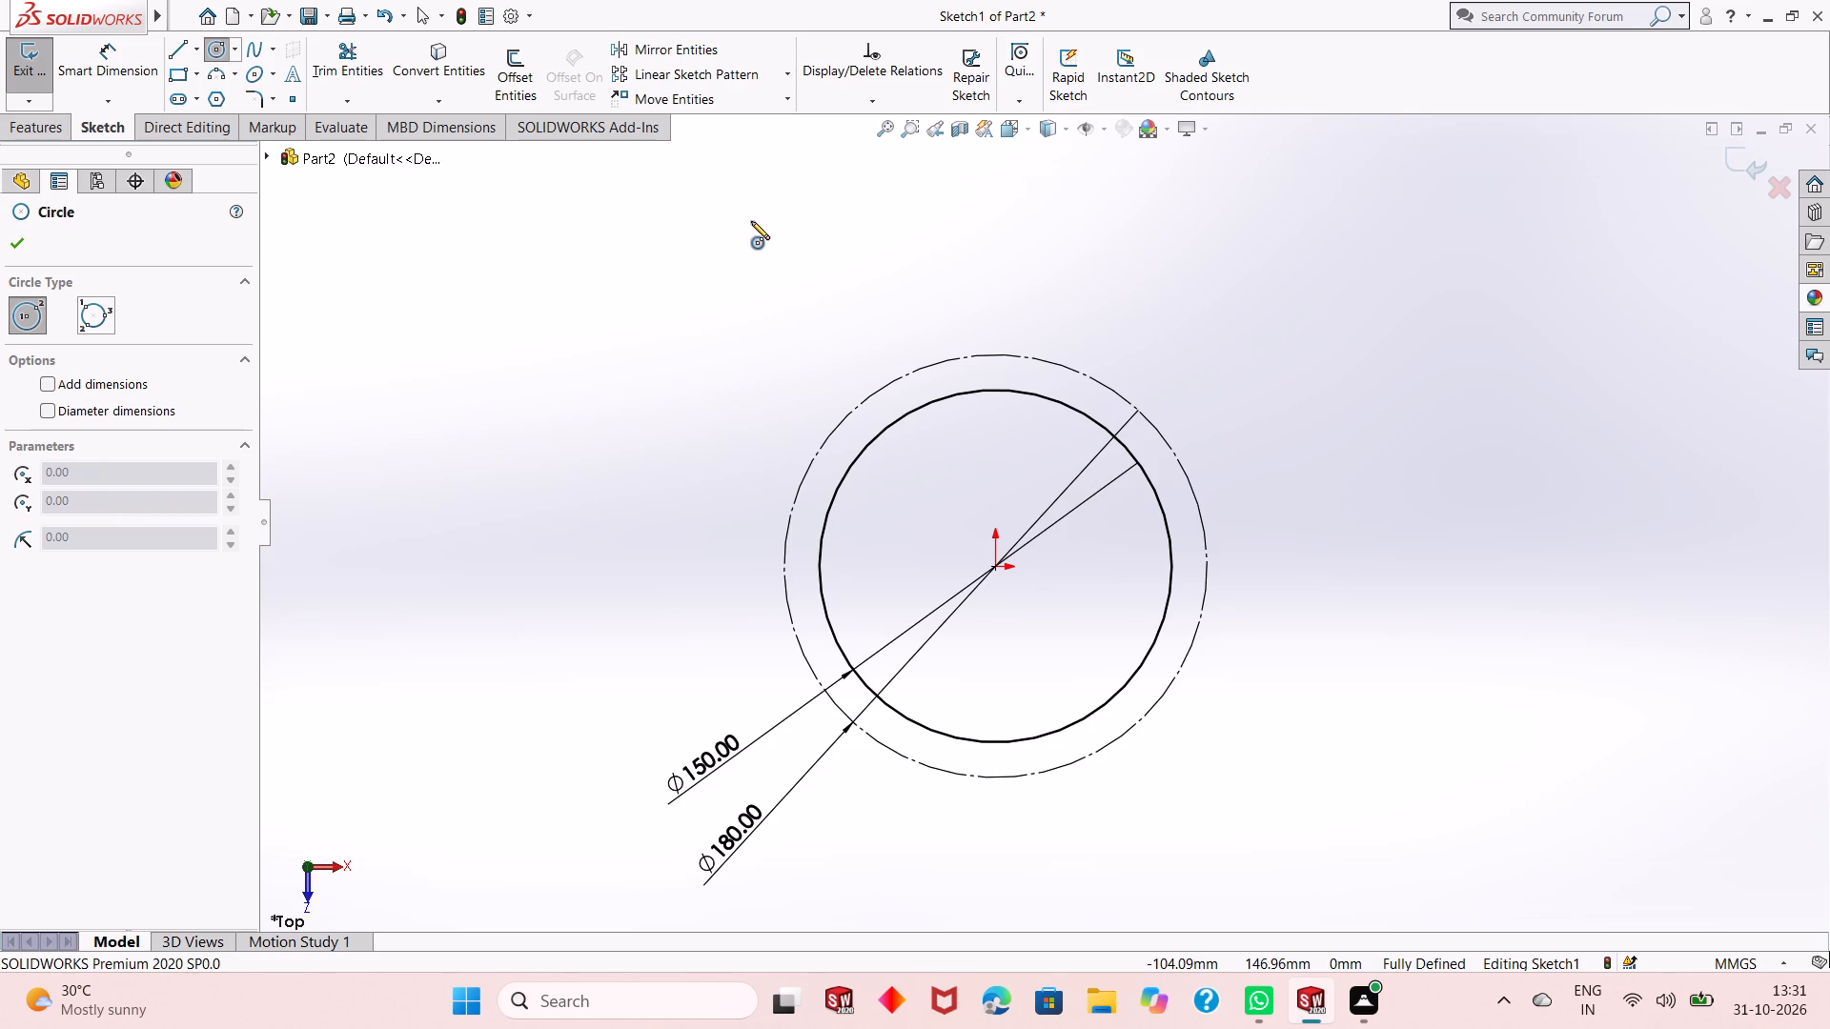
scroll(944, 266, "up", 1)
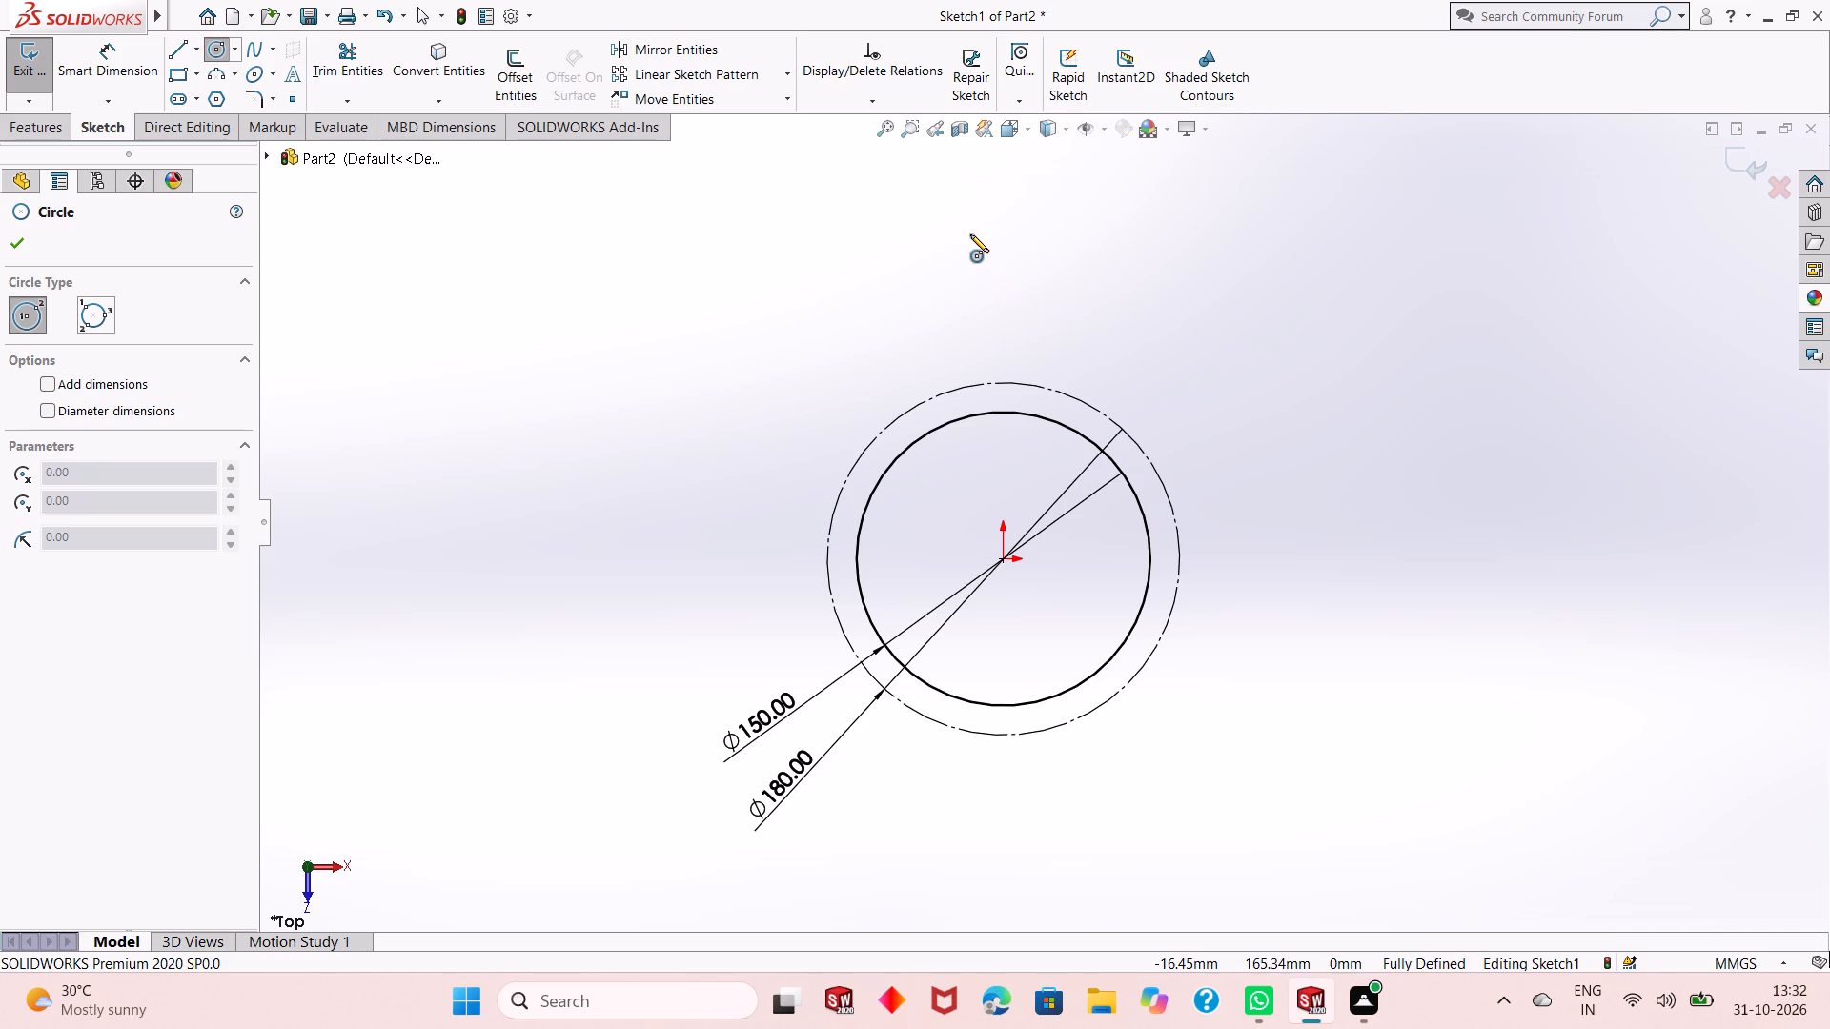
left_click(1002, 381)
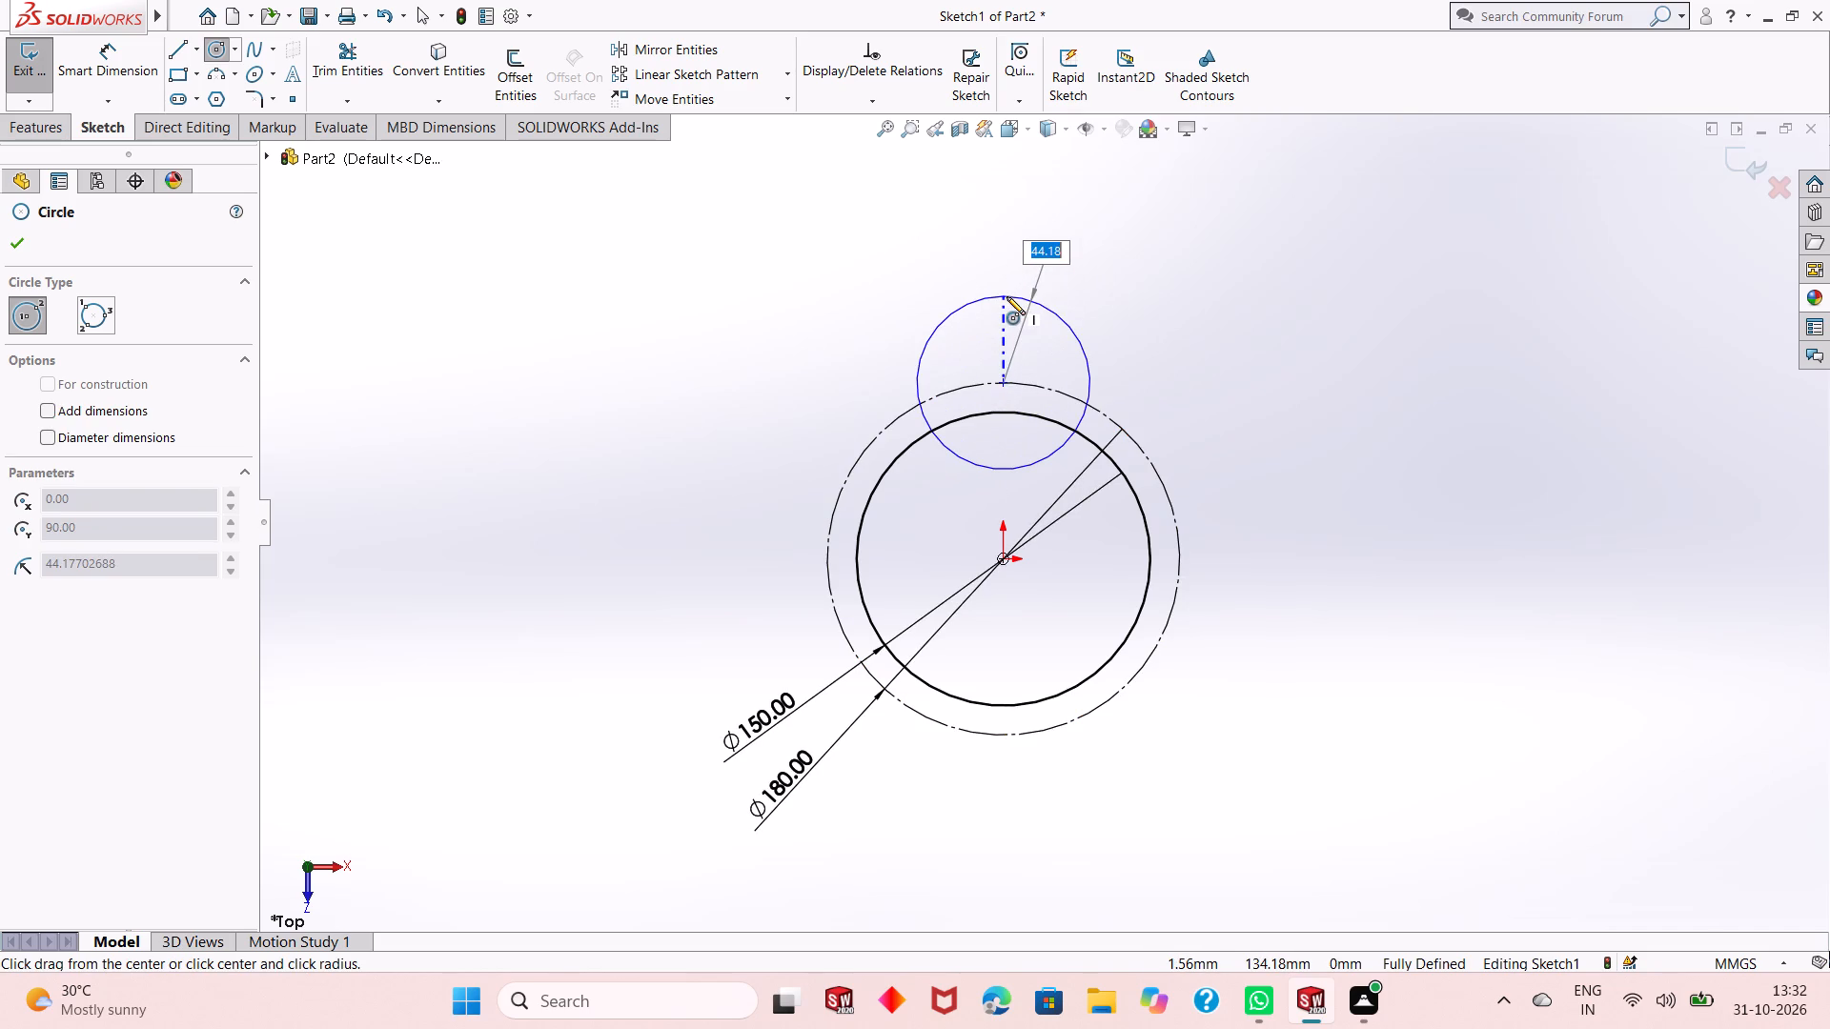
left_click(1008, 281)
right_click(711, 326)
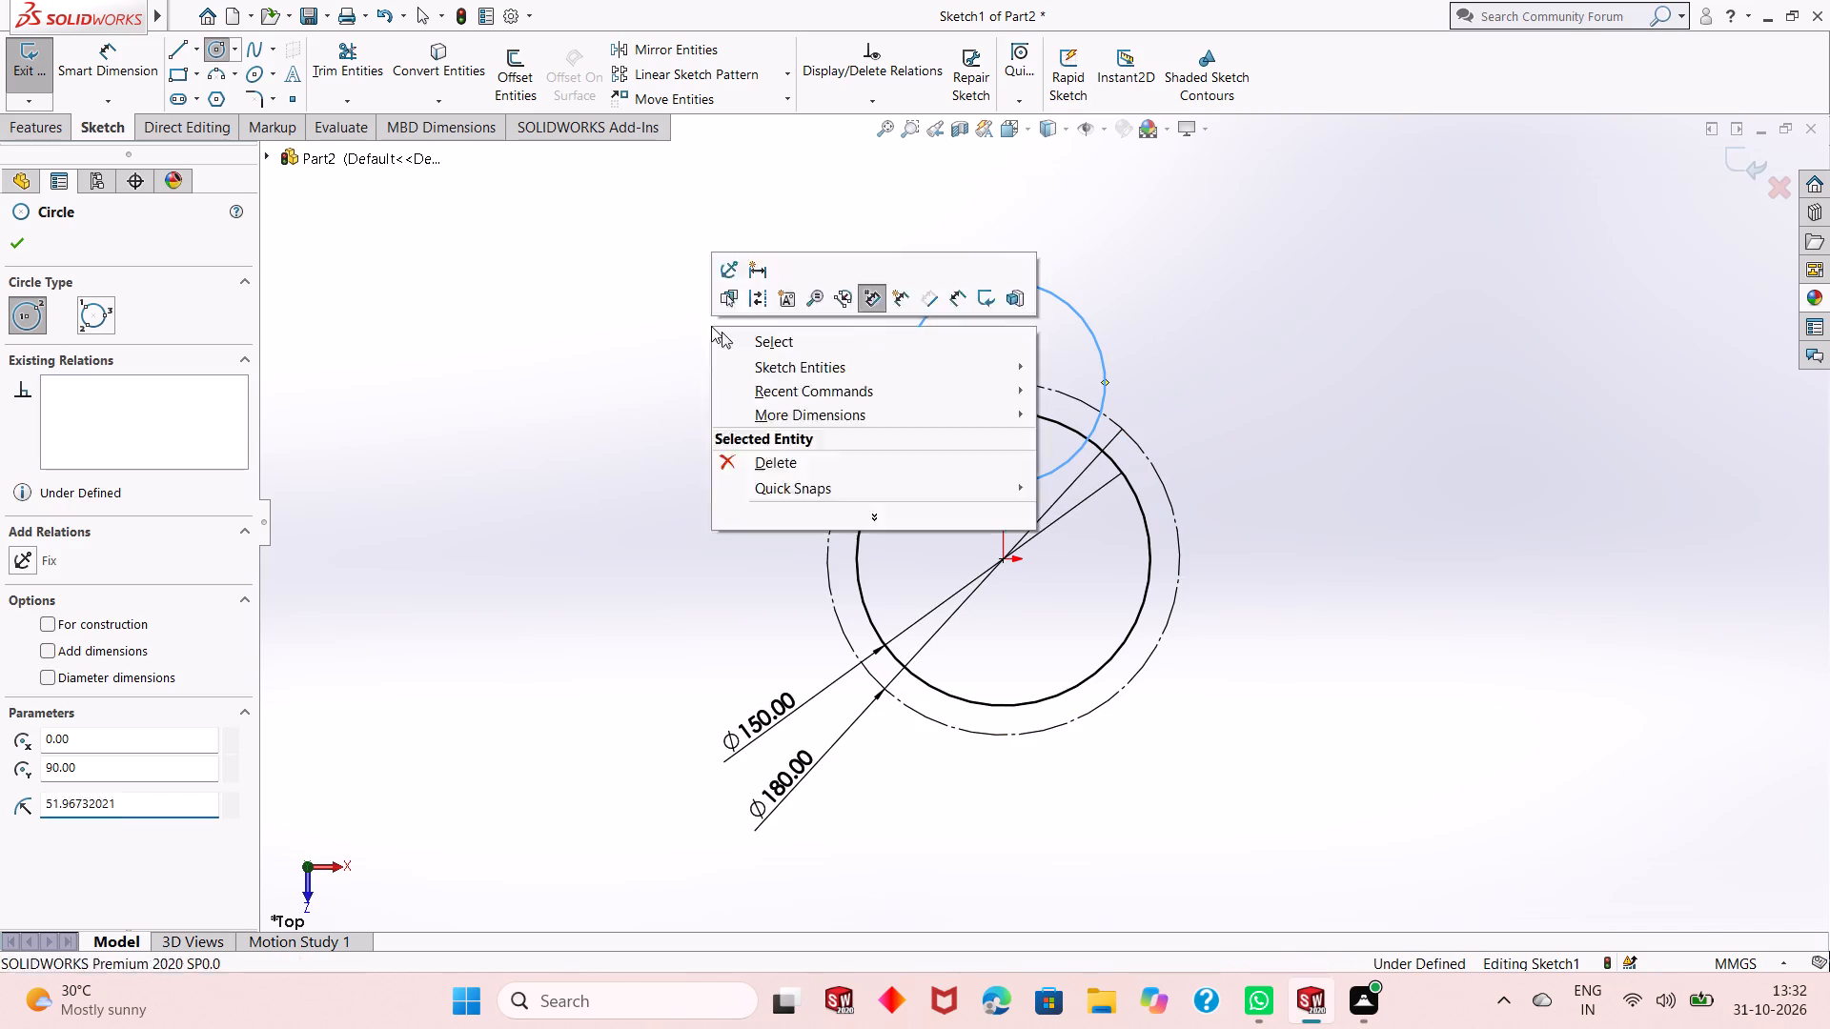
left_click(738, 344)
Dimension the diameter of the circle centred on the construction circle to 100 mm.
left_click(90, 70)
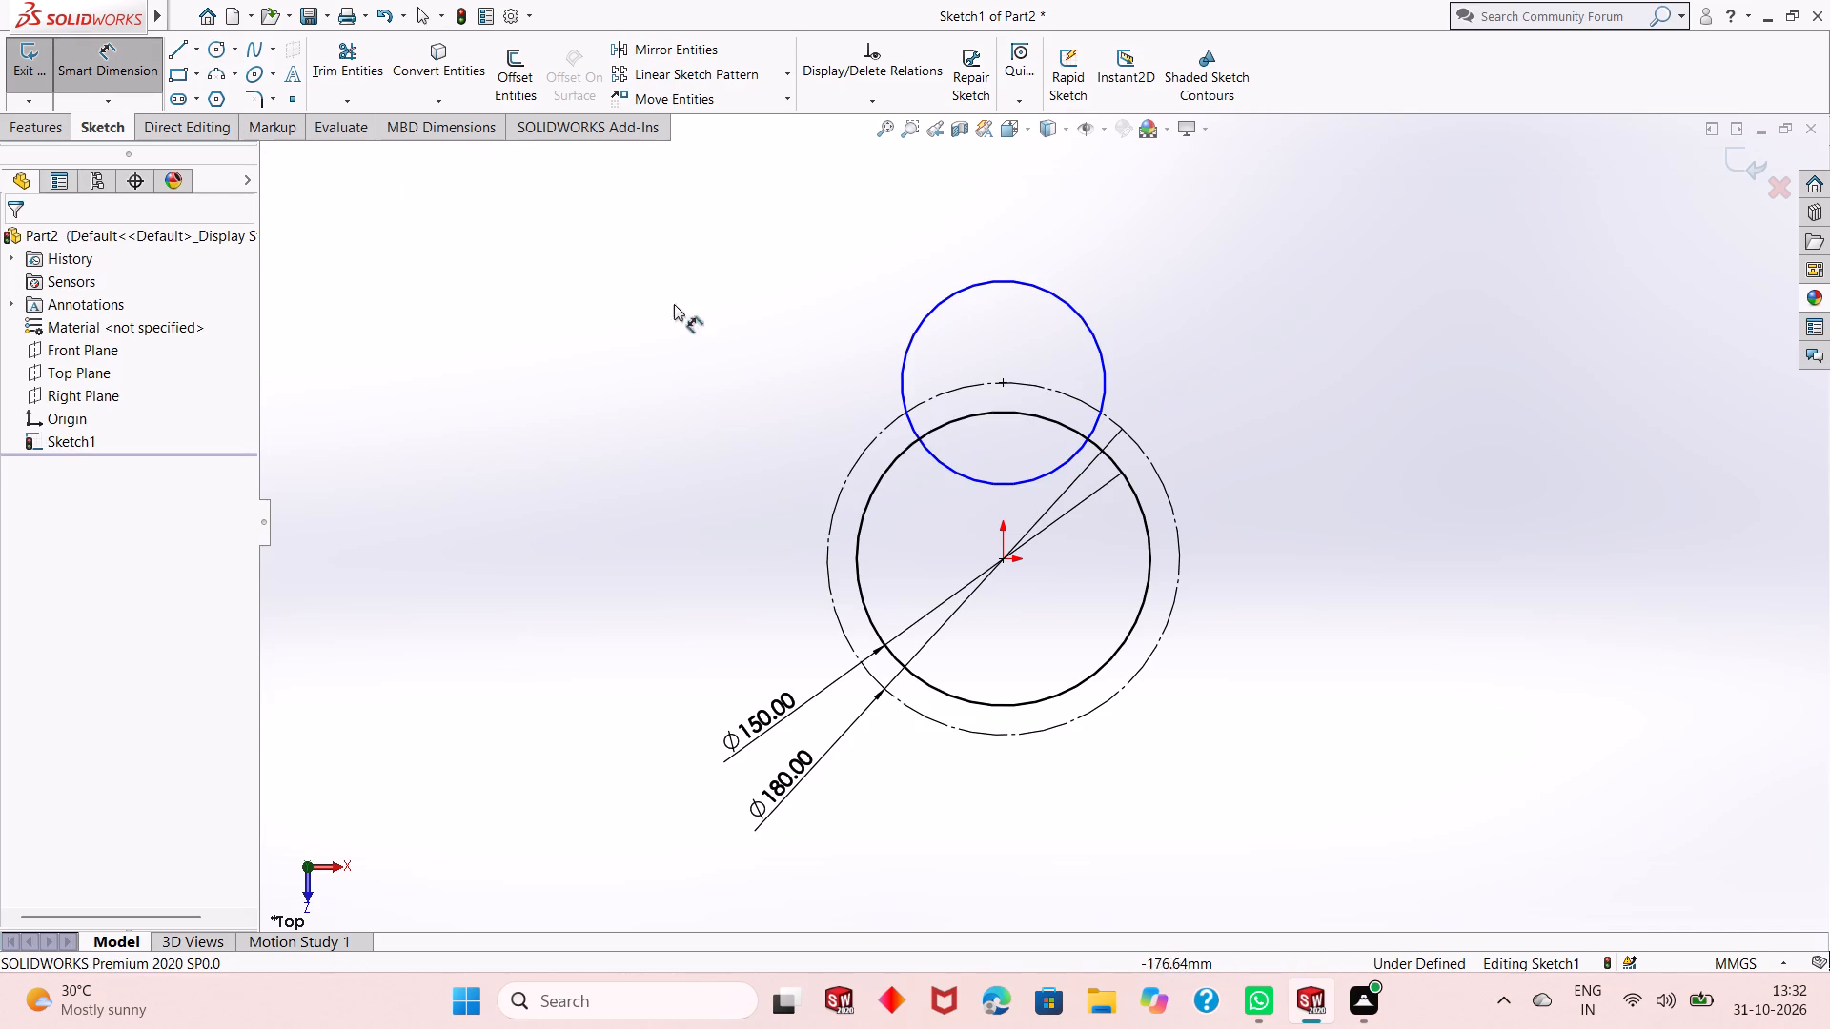
left_click(1091, 333)
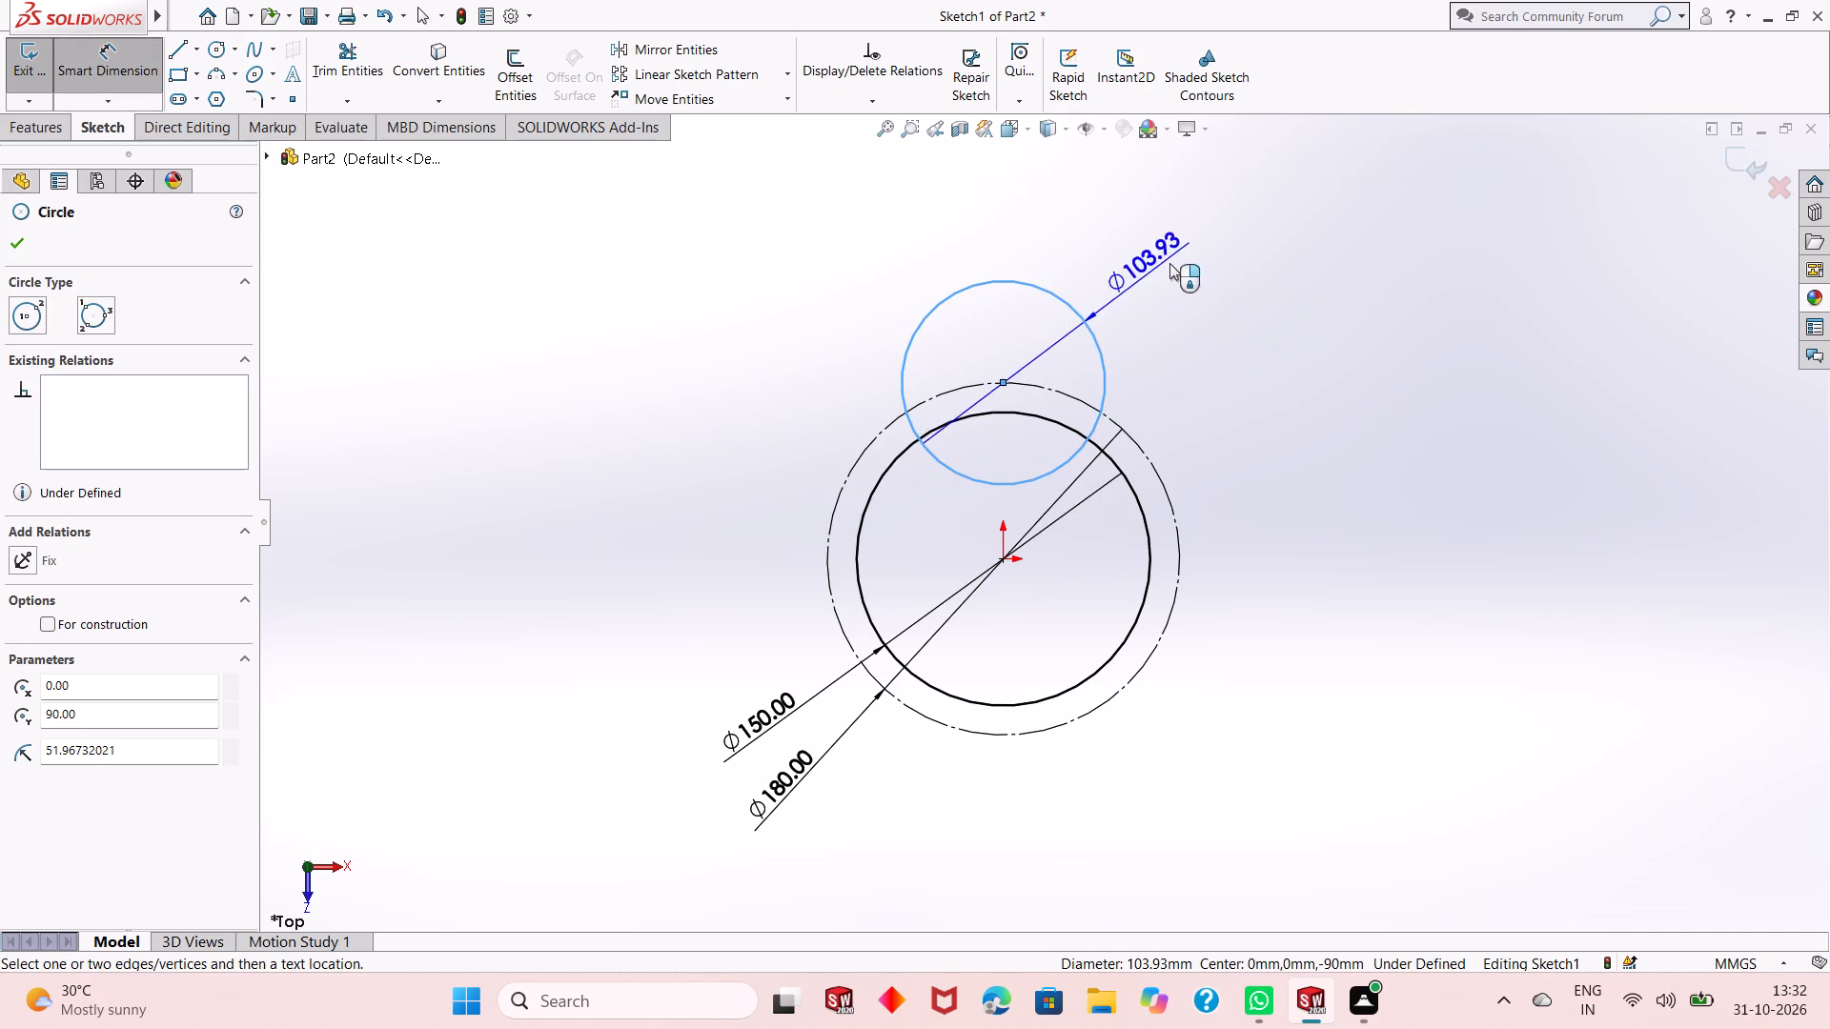
left_click(1234, 245)
type("100")
key("Return")
right_click(1251, 263)
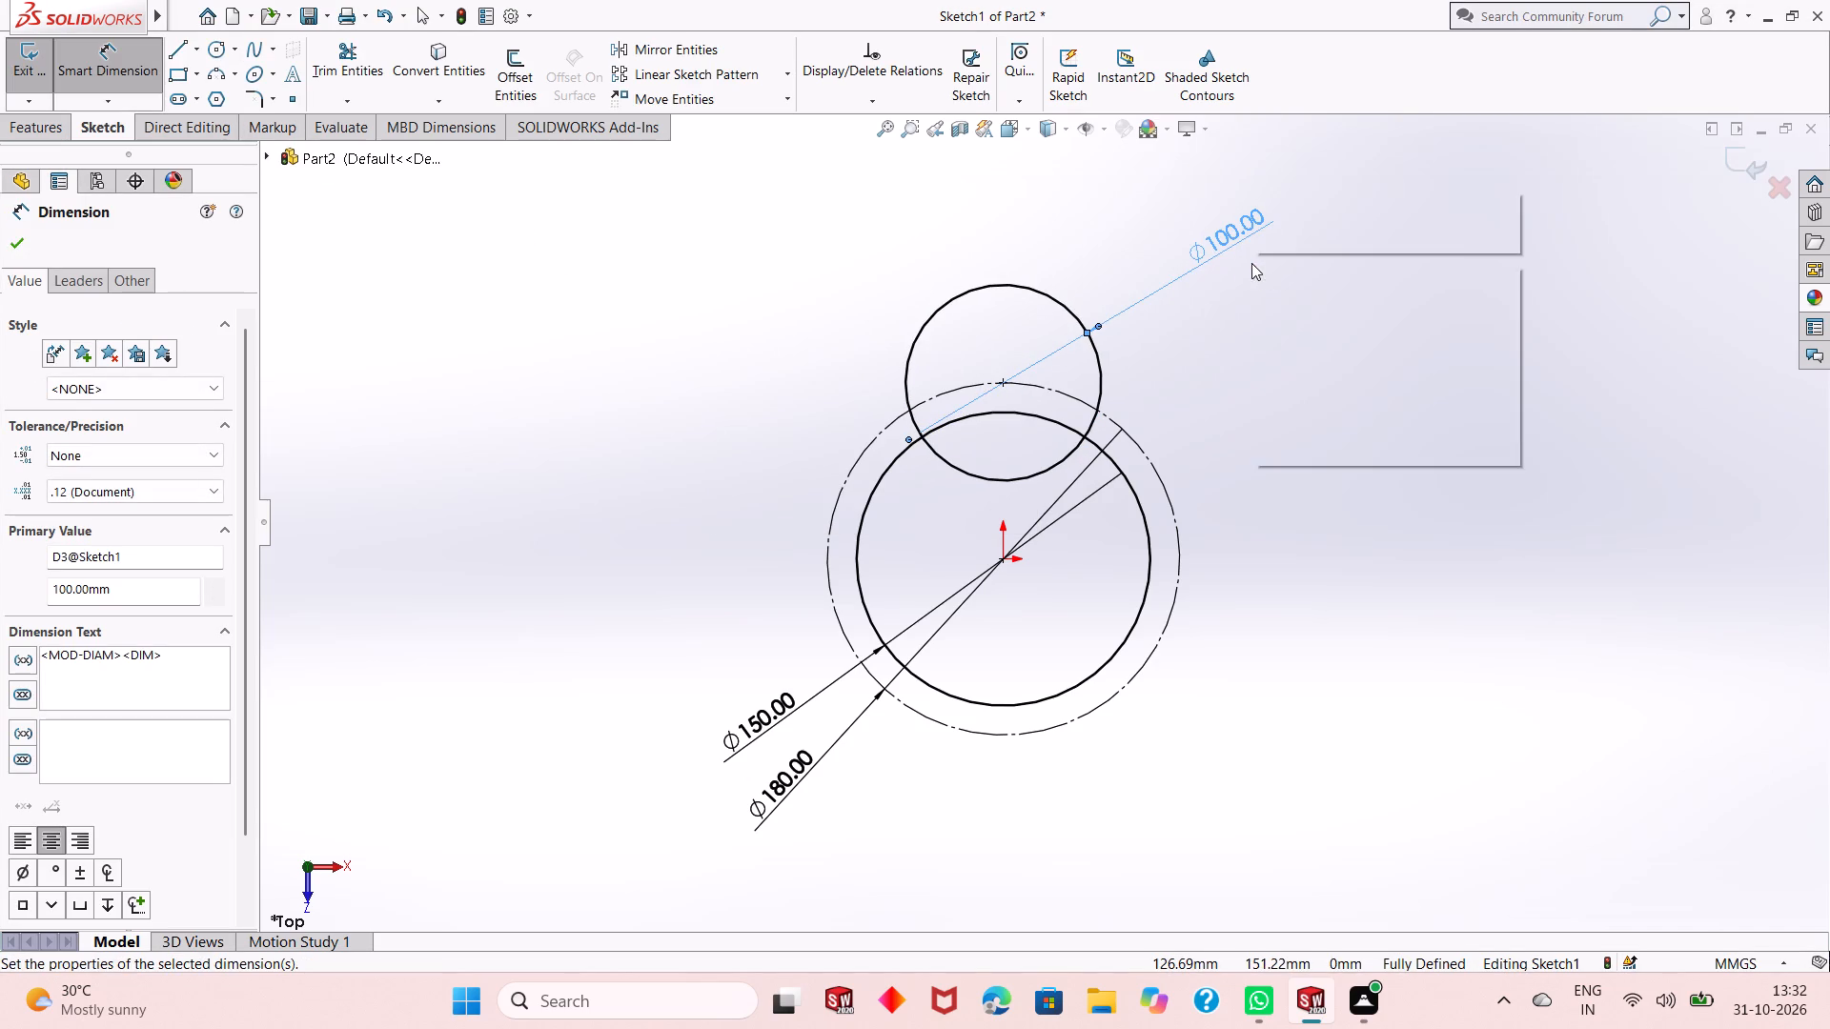
Circular-pattern the 100 mm circle about the sketch origin with 3 equally spaced instances over 360 degrees.
left_click(1276, 325)
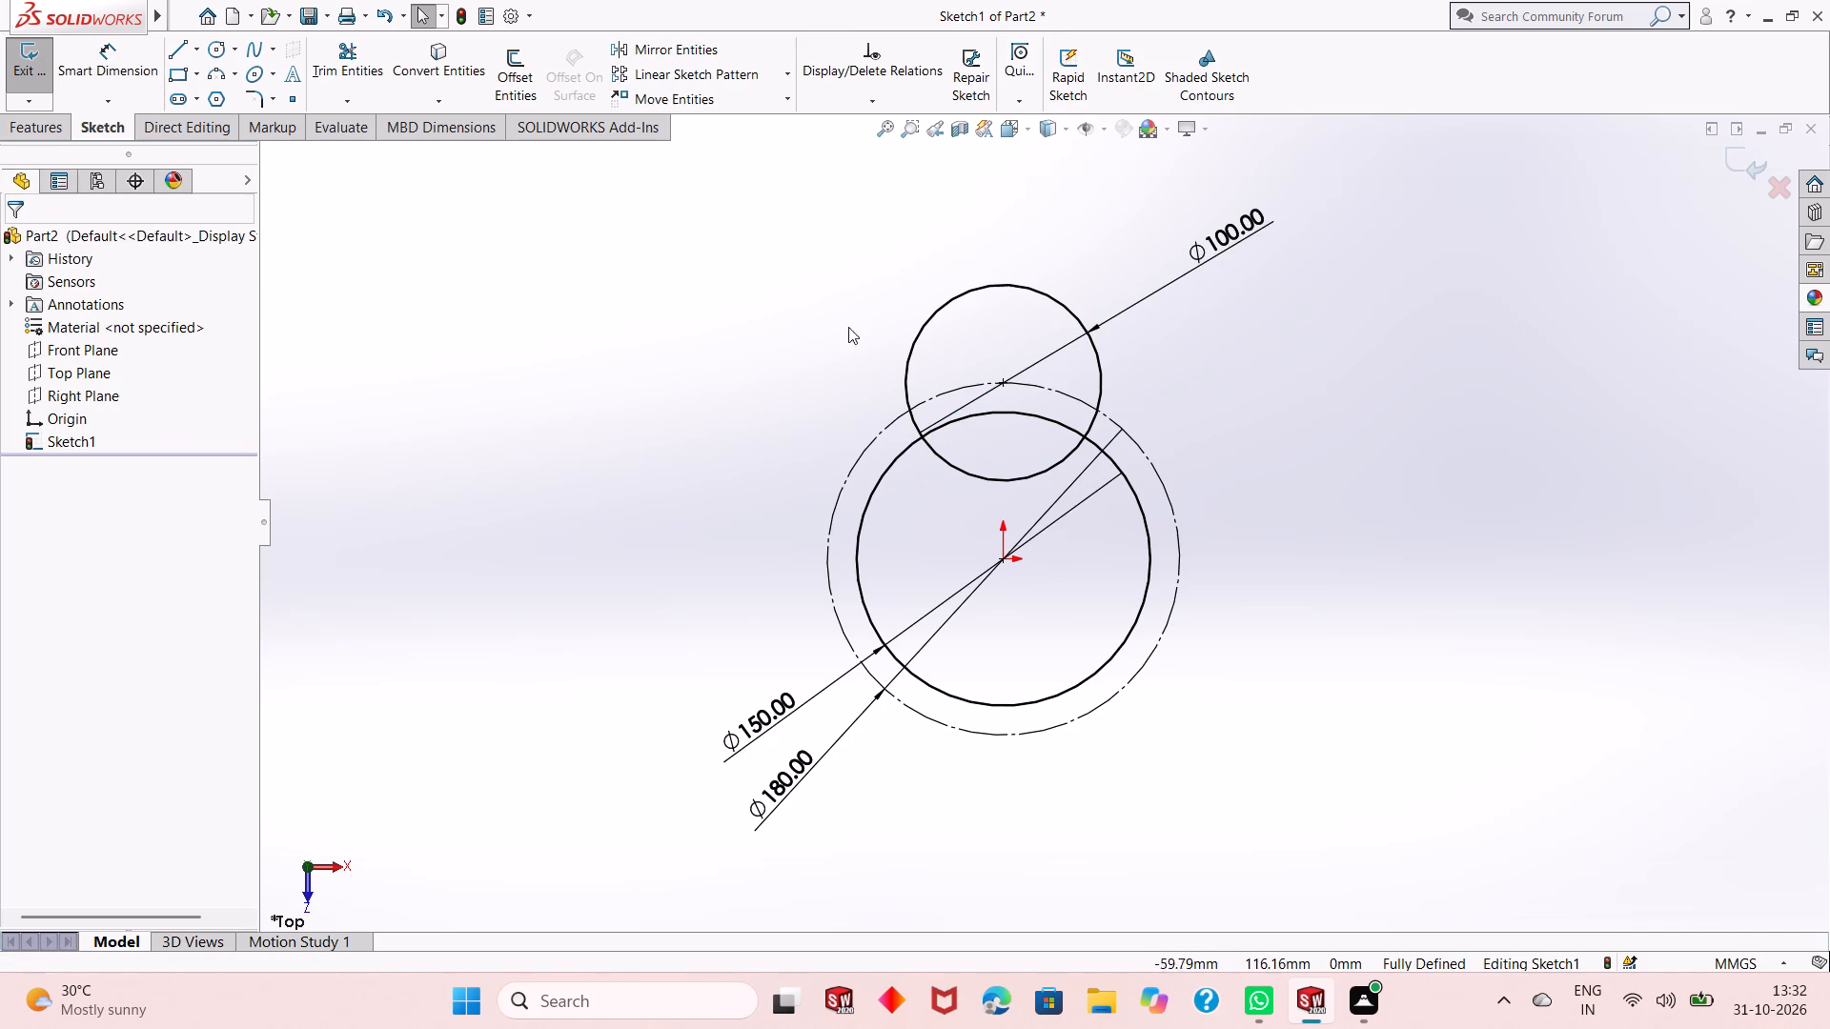
left_click(967, 296)
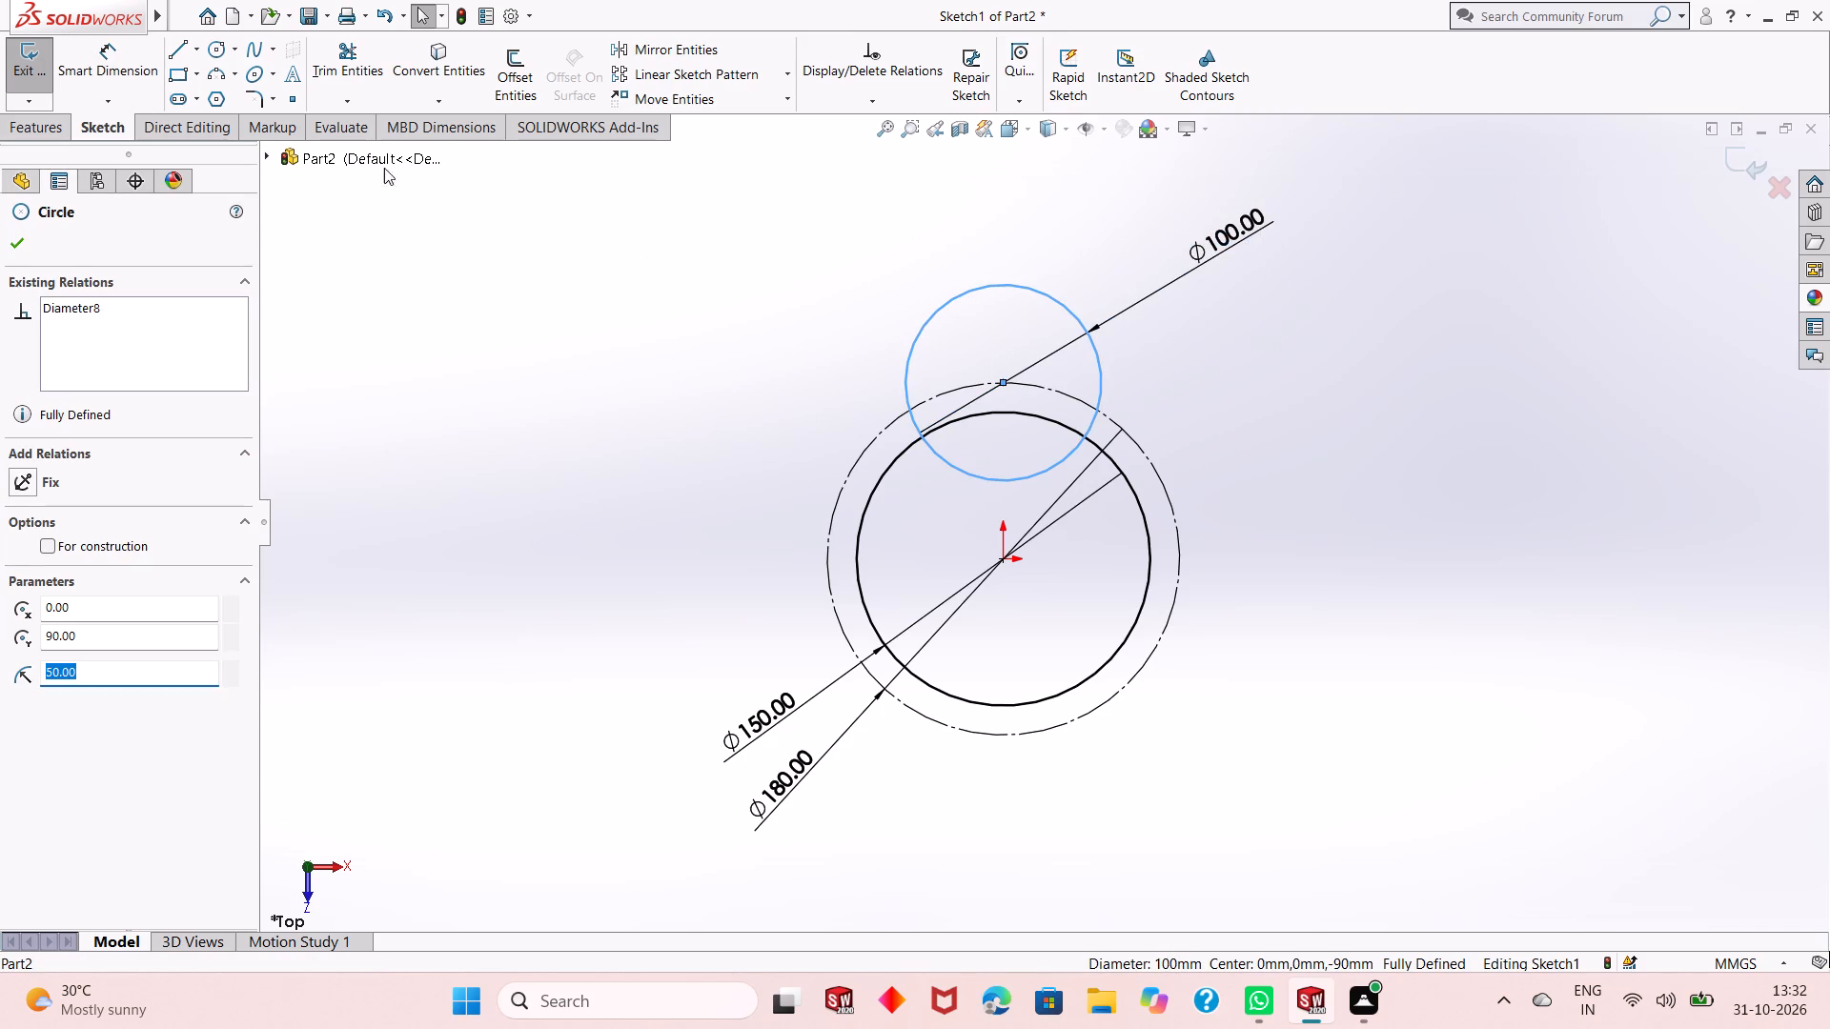
left_click(785, 76)
left_click(783, 118)
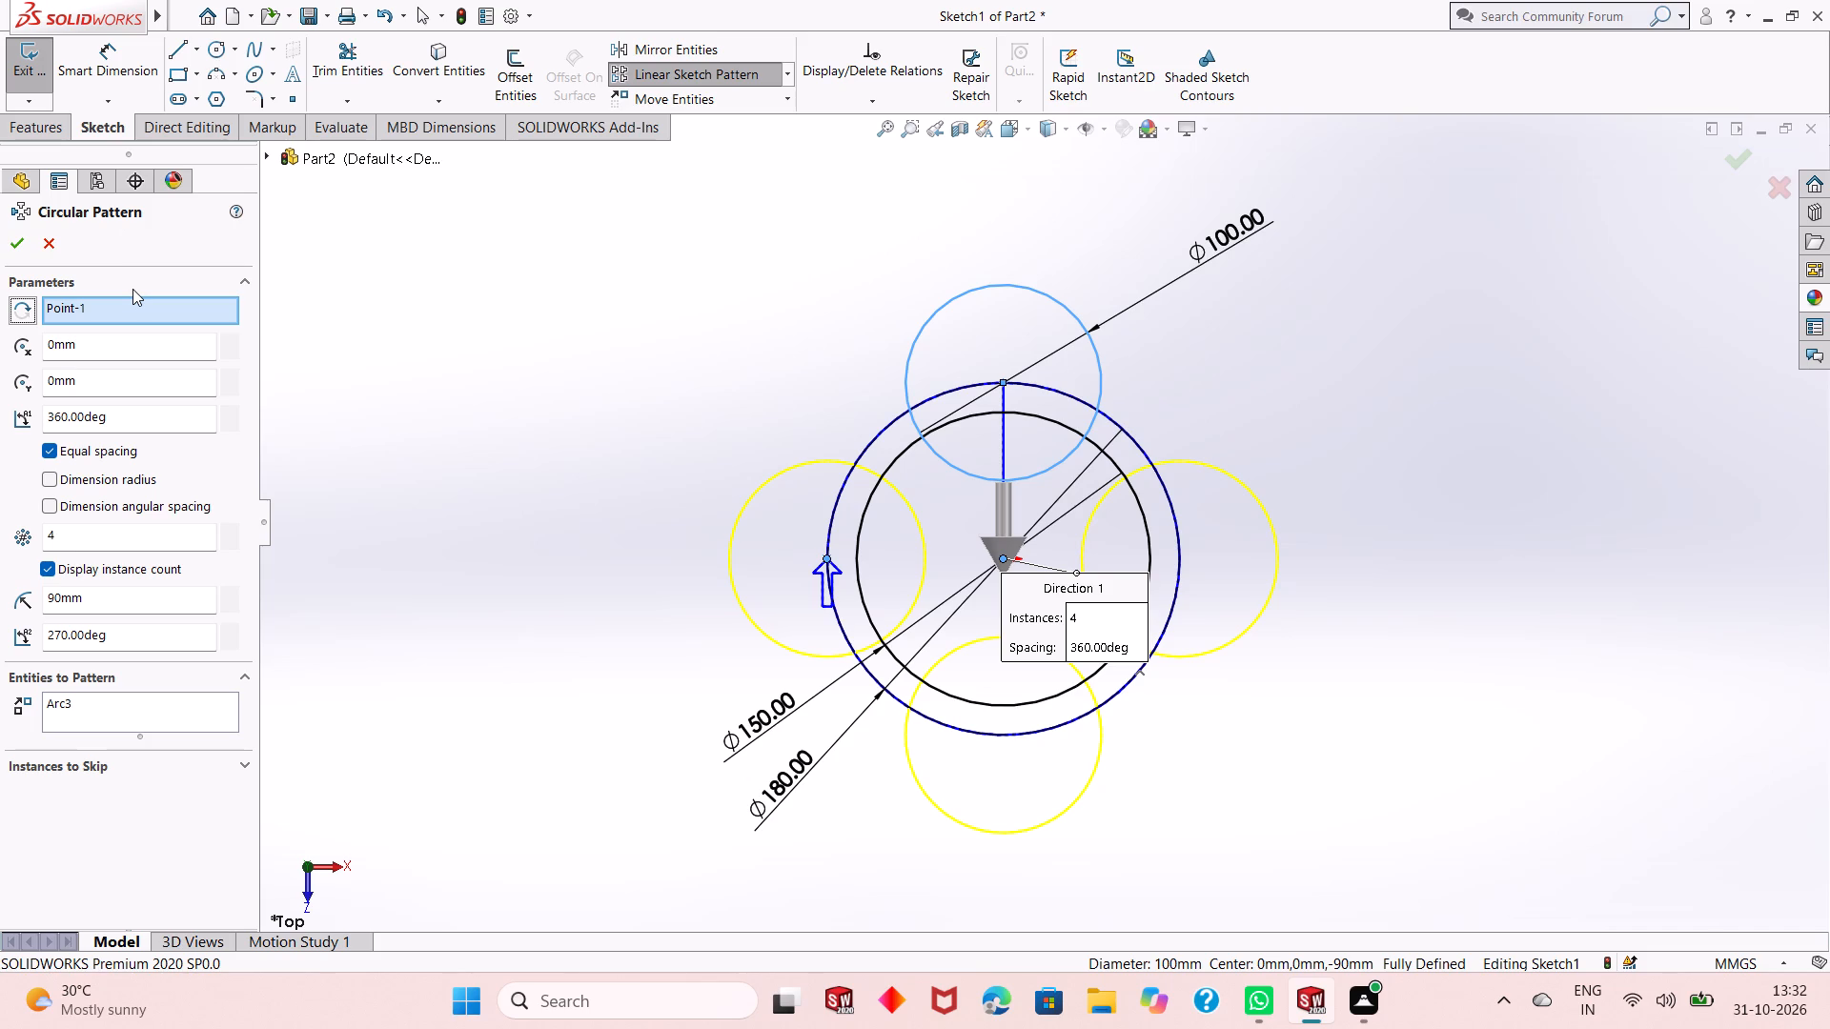
double_click(85, 533)
key("3")
key("Return")
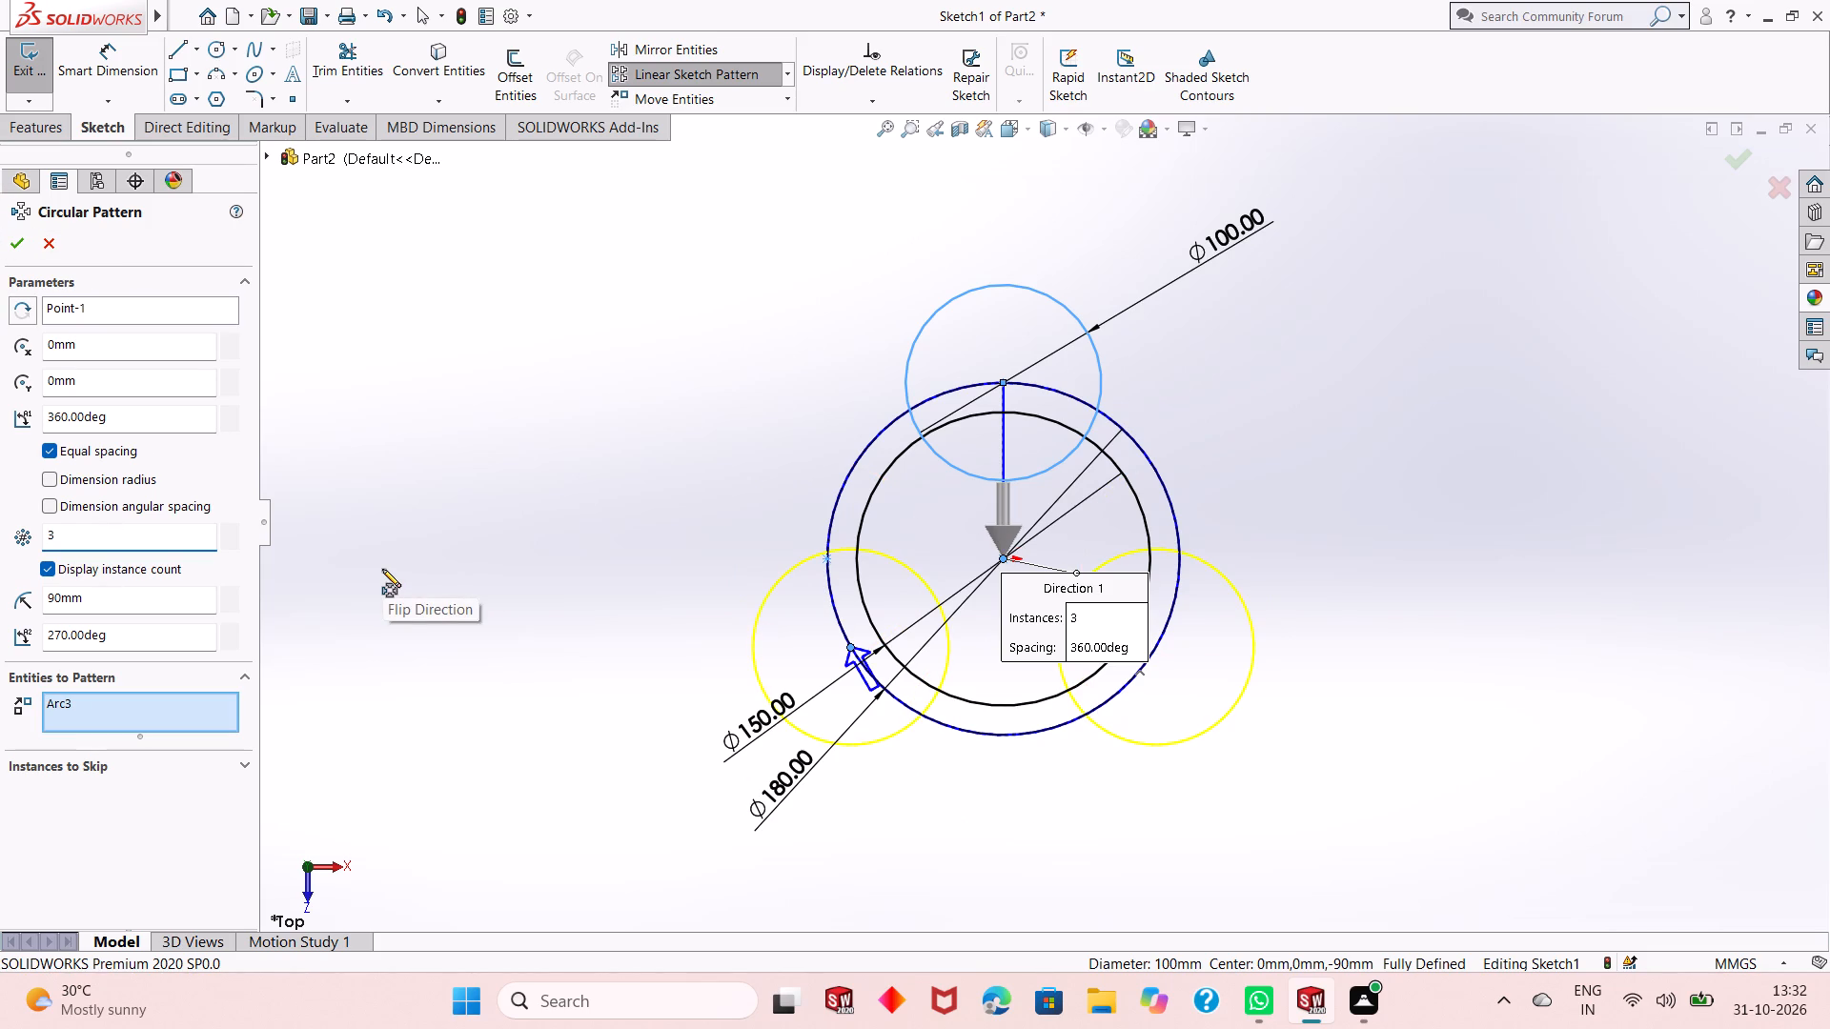
left_click(21, 246)
left_click(758, 434)
Make the centres of the two patterned circles coincident with the 180 mm construction circle.
scroll(1003, 529, "down", 1)
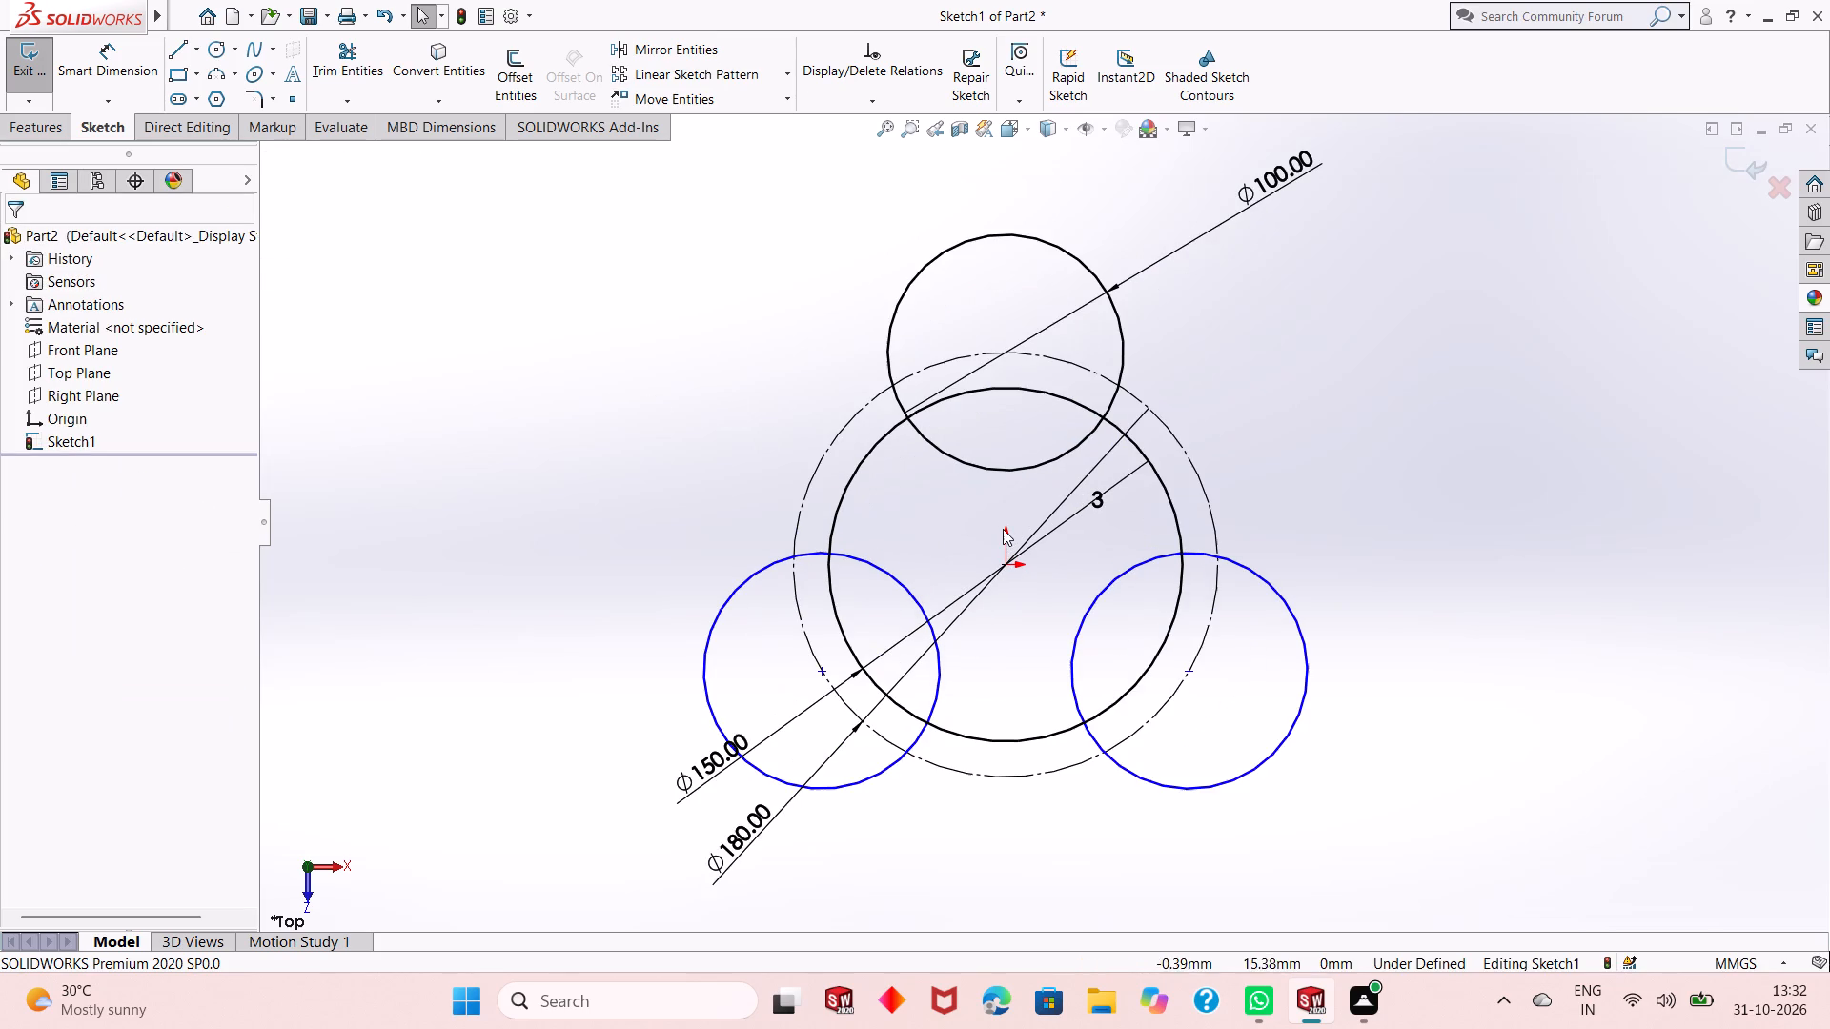
left_click(851, 781)
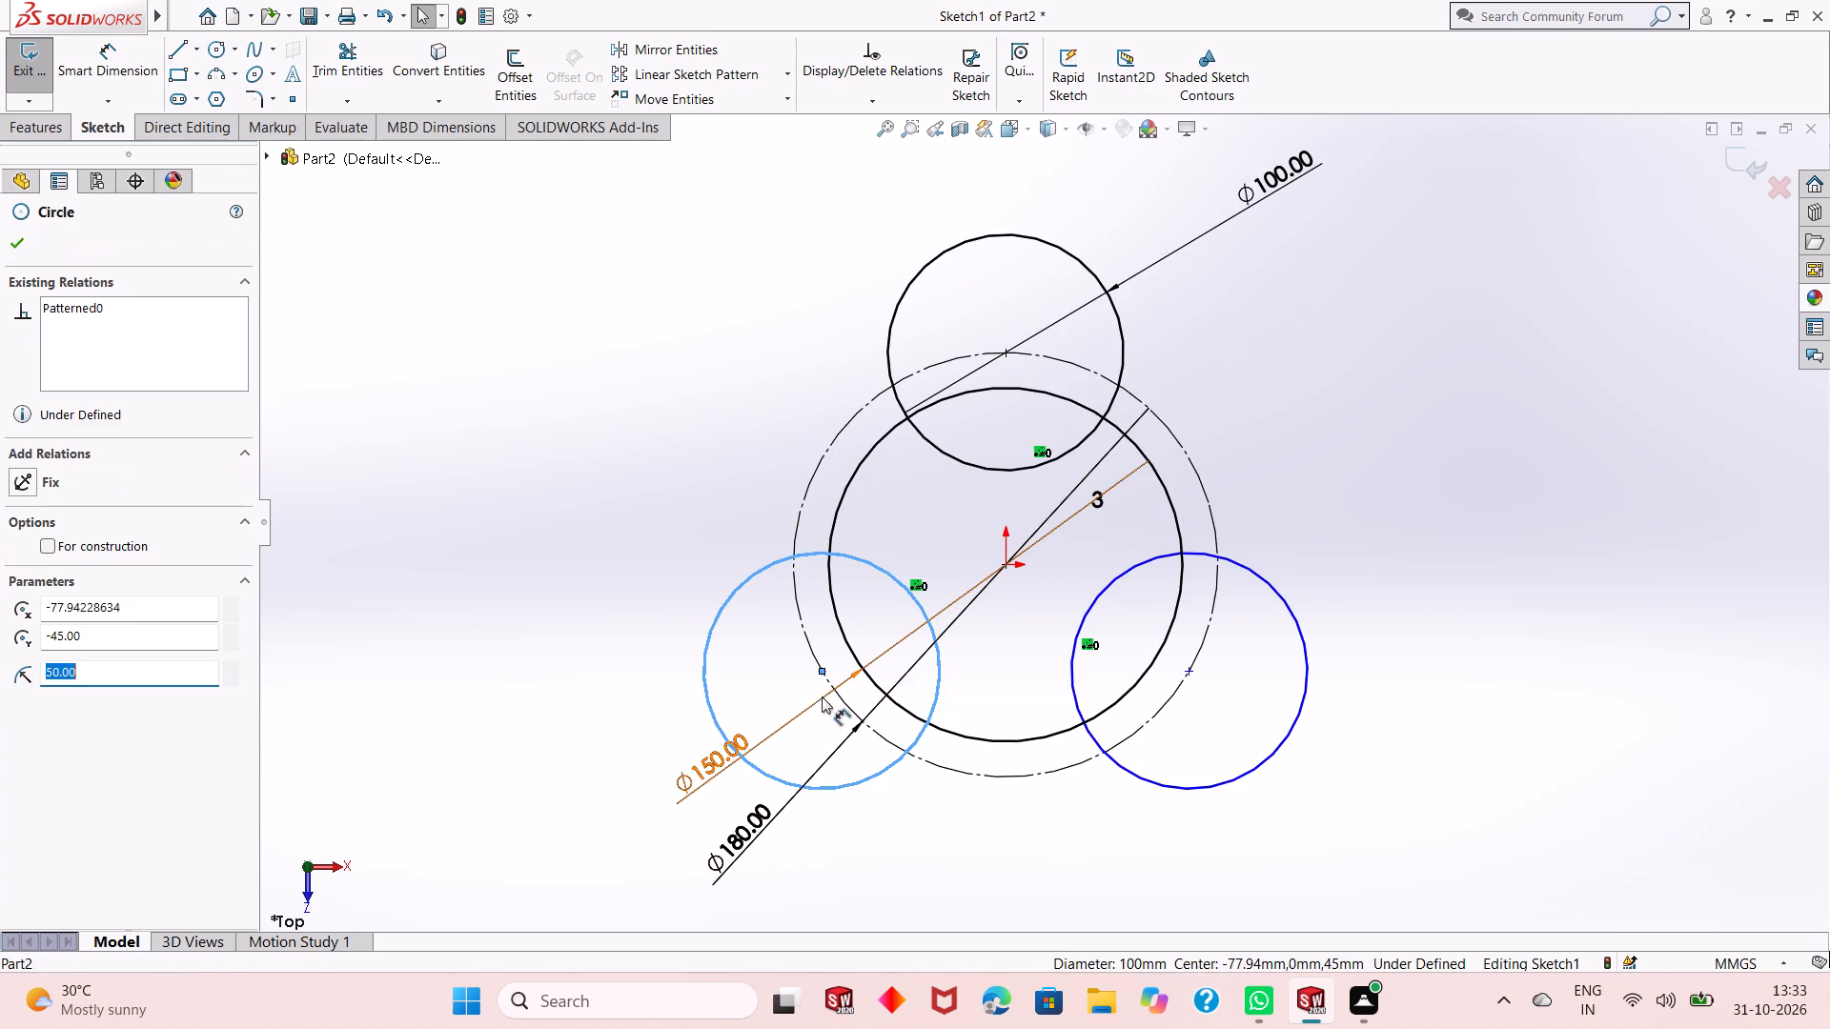
left_click(803, 685)
left_click(820, 678)
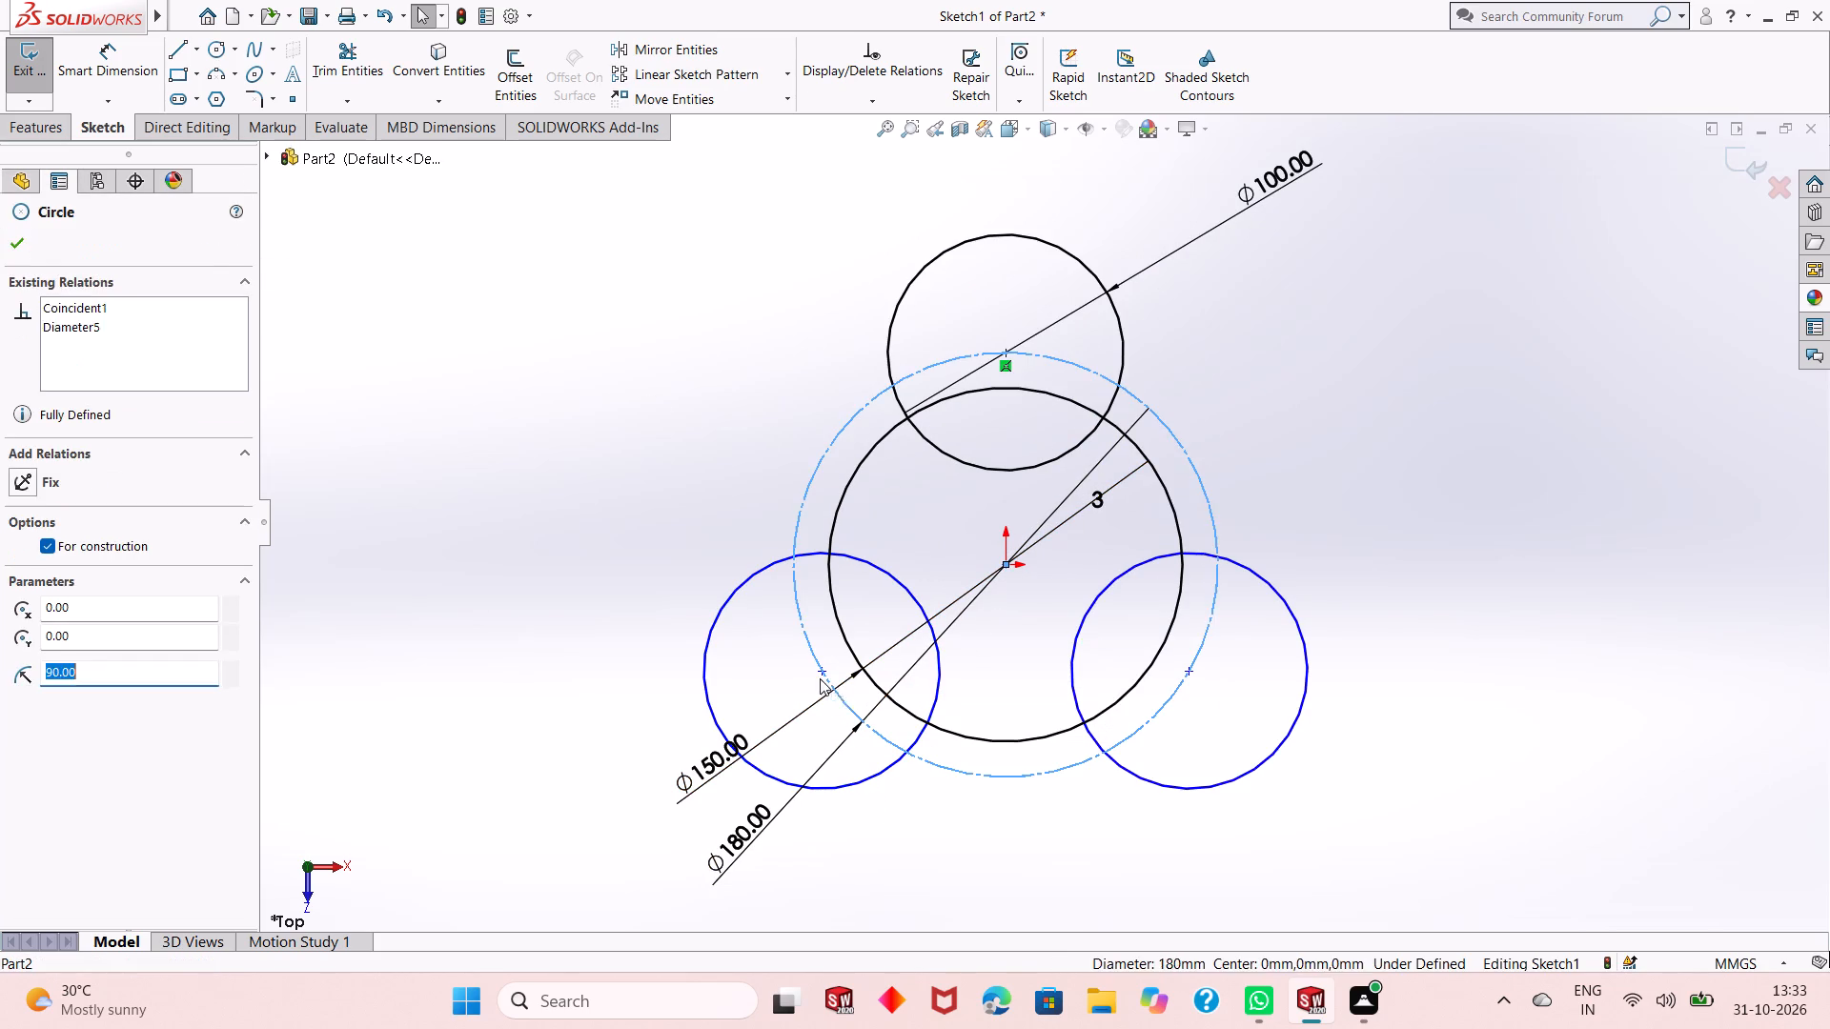
left_click(812, 683)
left_click(818, 676)
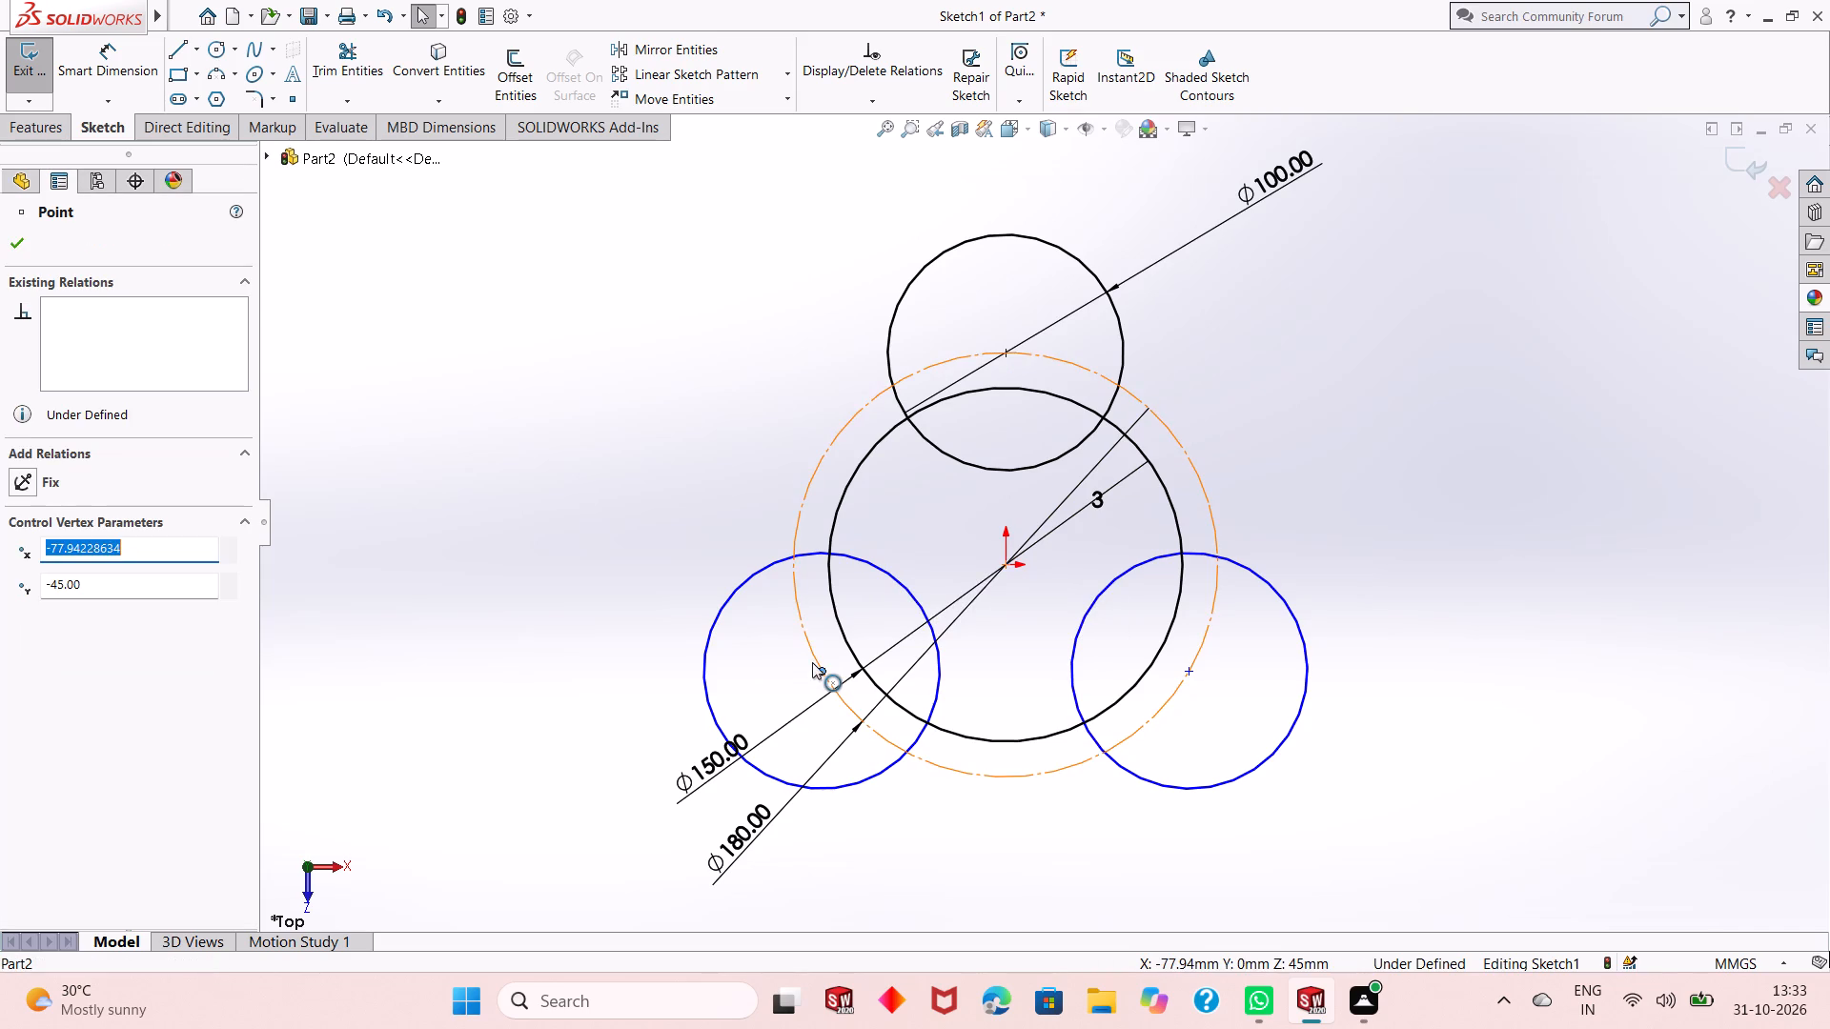
left_click(810, 659, "ctrl")
left_click(897, 575)
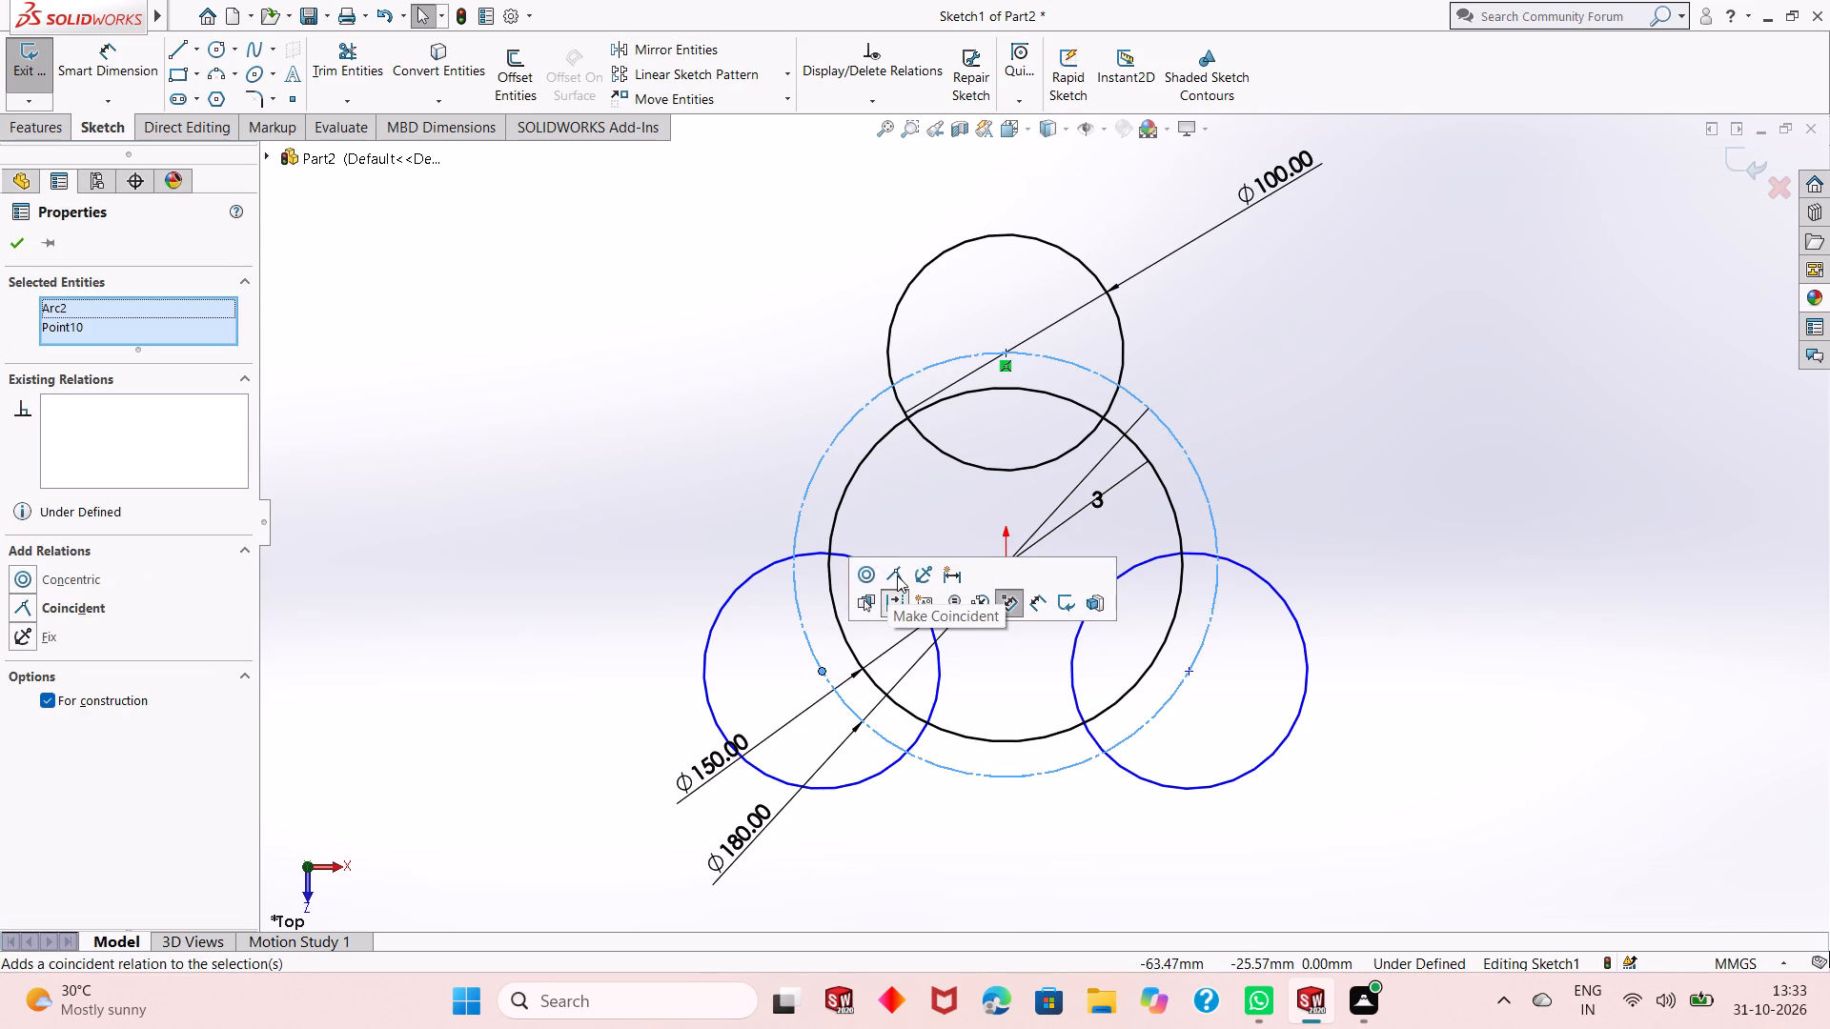
left_click(577, 526)
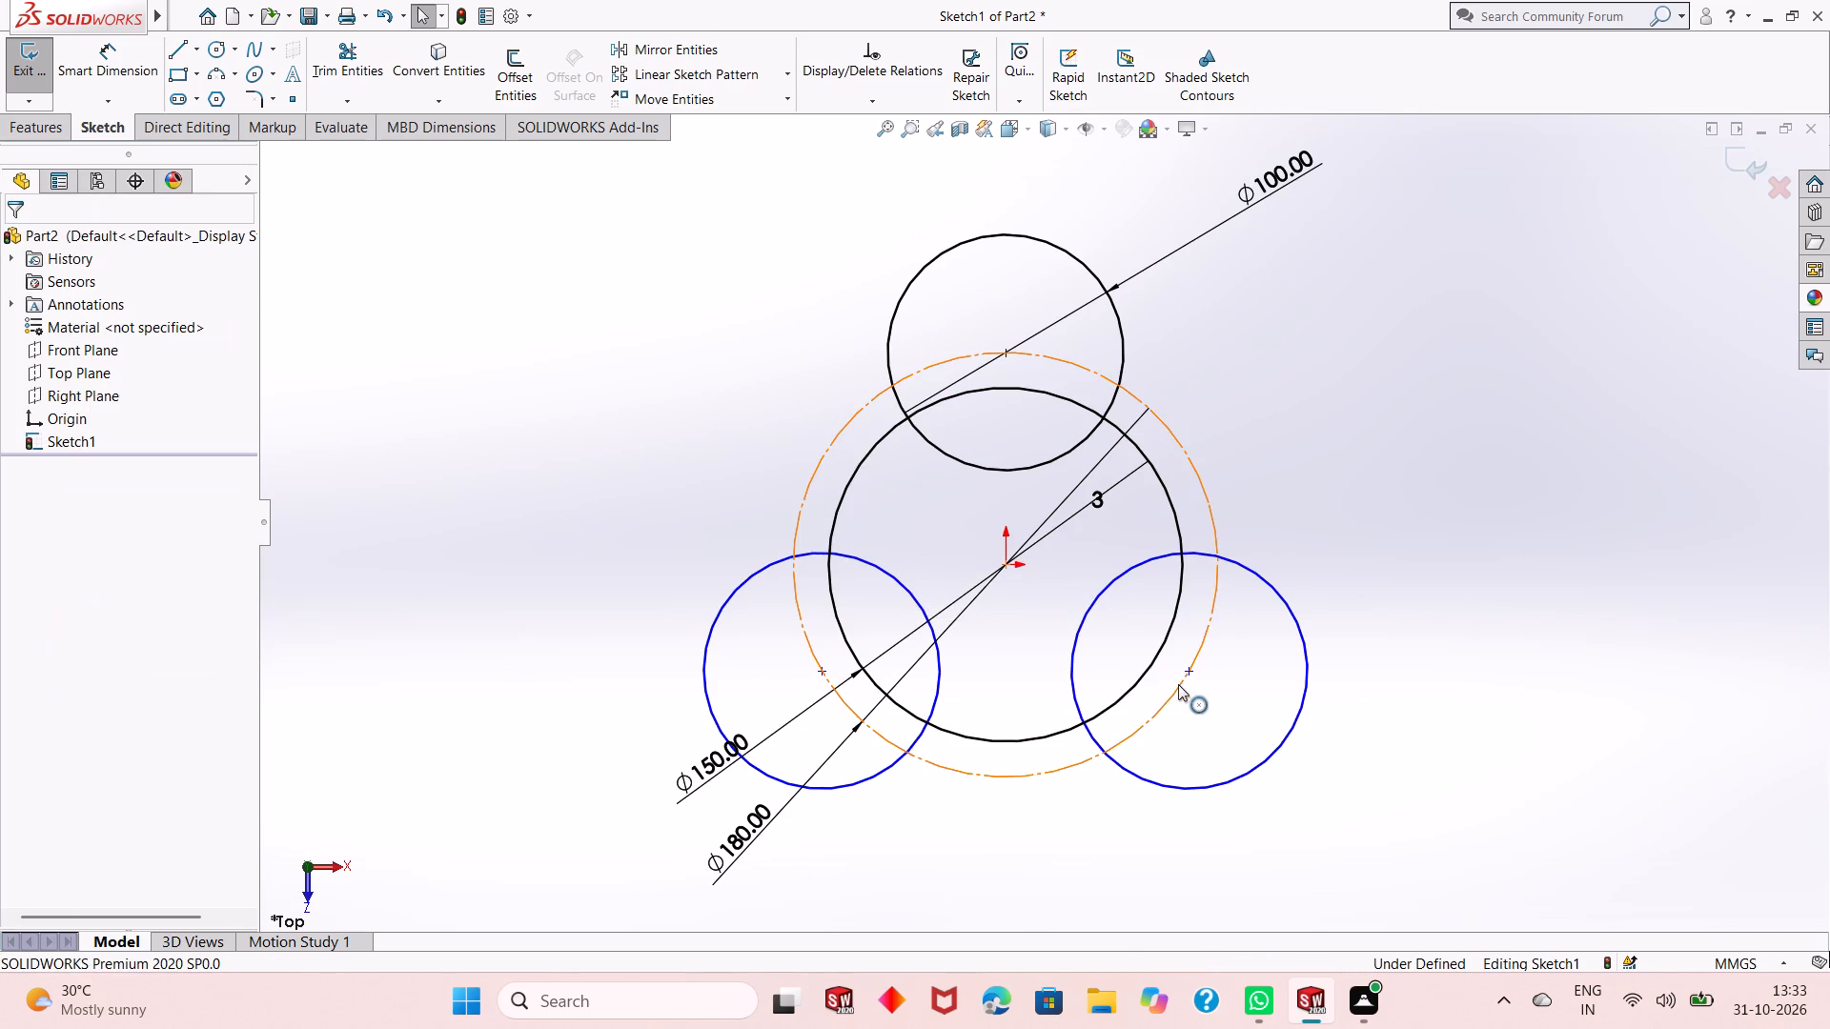
left_click(1186, 675)
left_click(1194, 655, "ctrl")
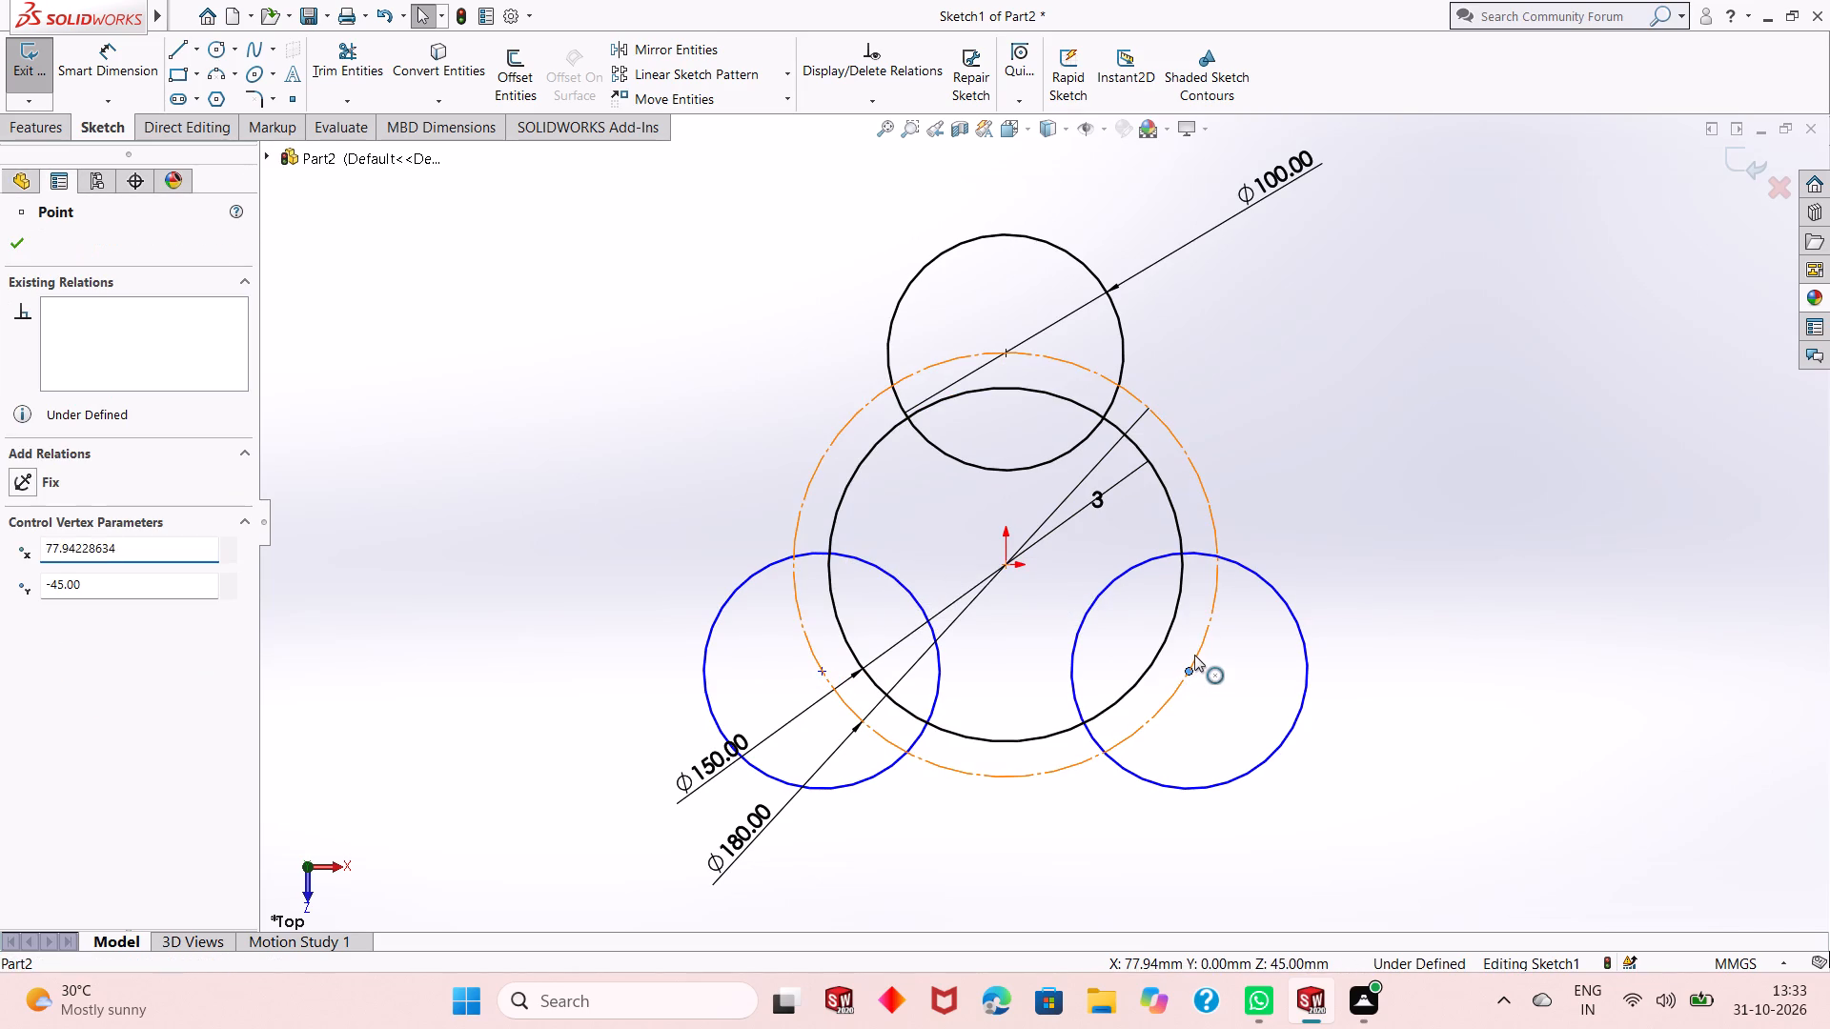
left_click(1283, 569)
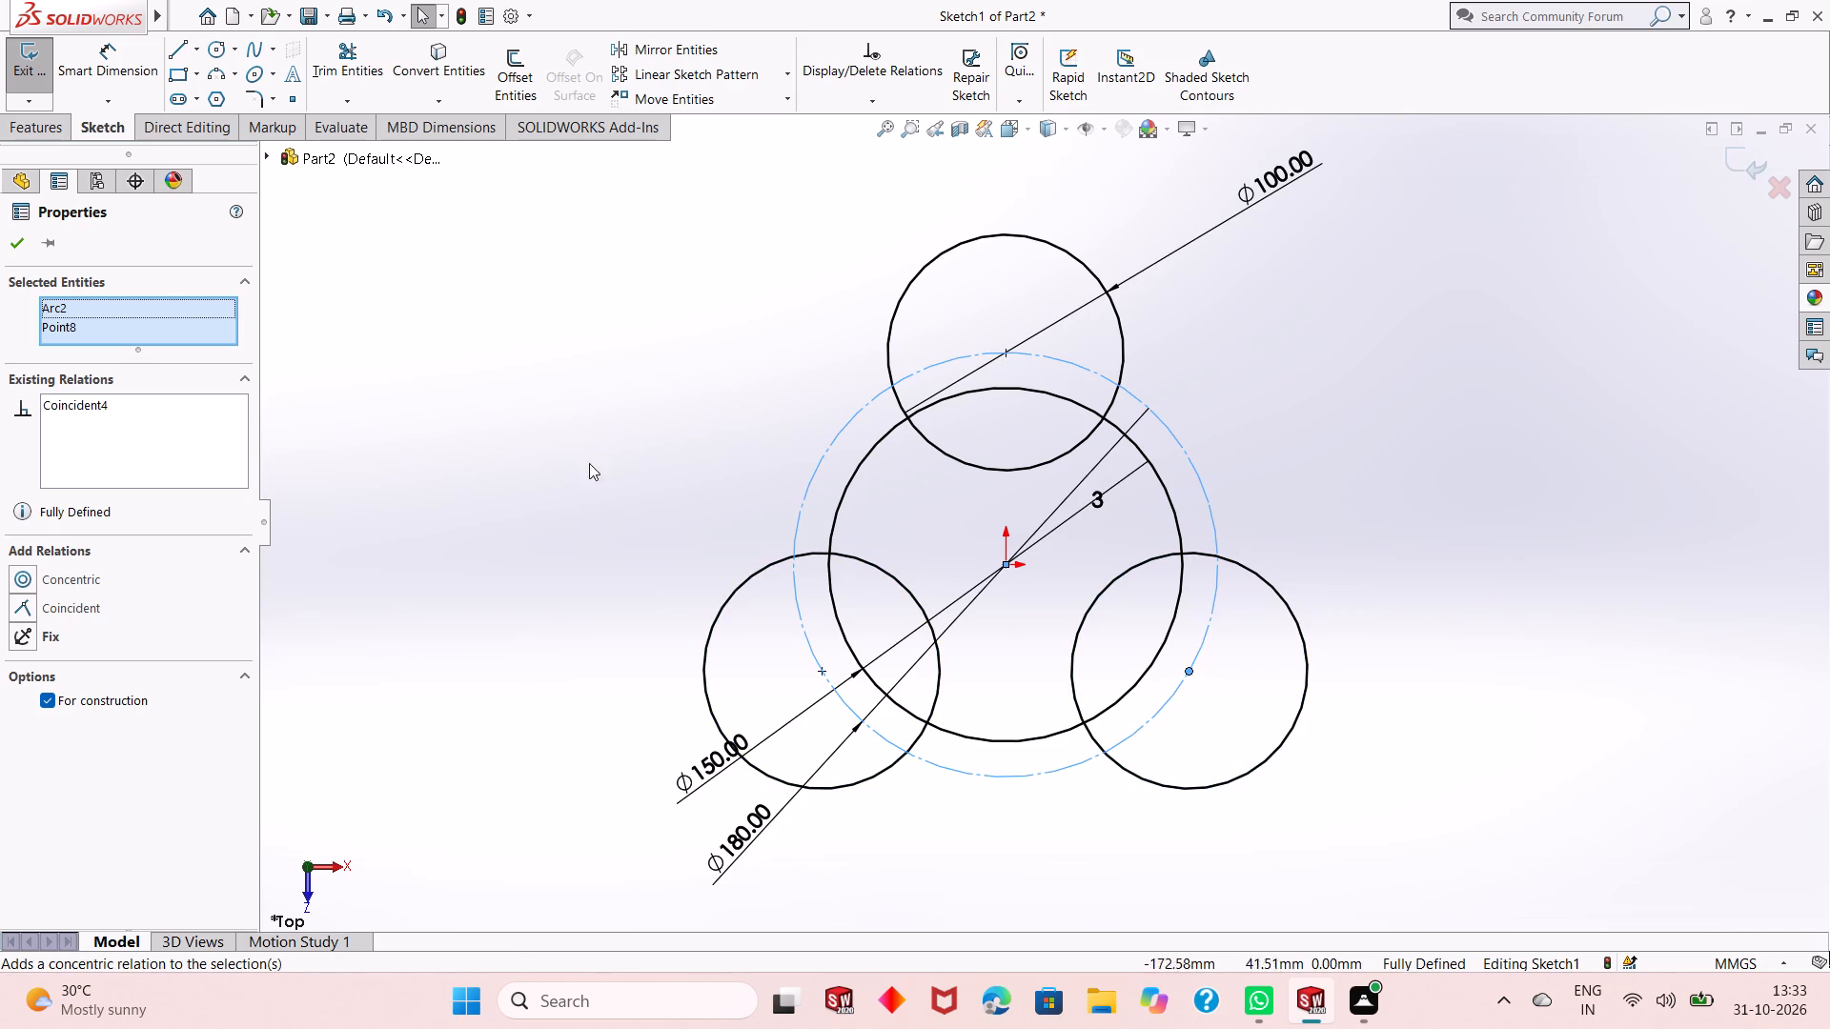
left_click(21, 240)
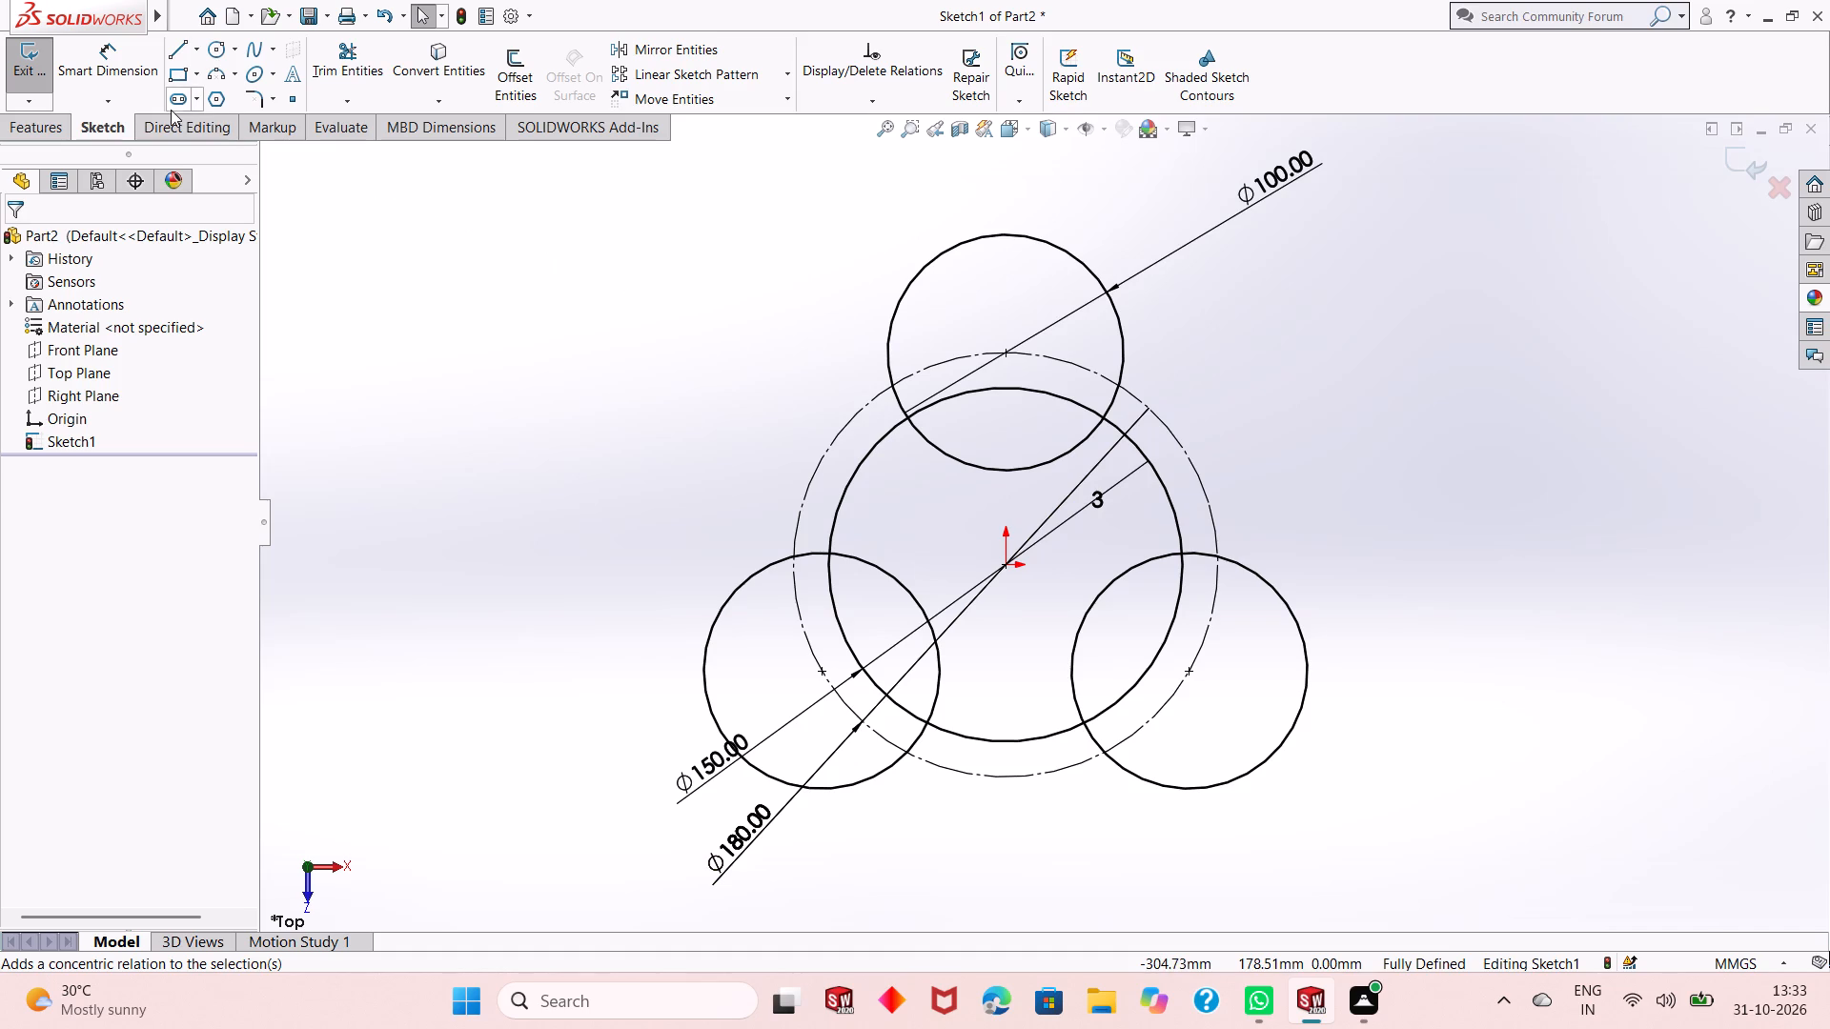
Trim the top 100 mm circle outside the 150 mm circle, plus the 150 mm circle's arc inside it, leaving a concave notch.
left_click(355, 82)
left_click(932, 254)
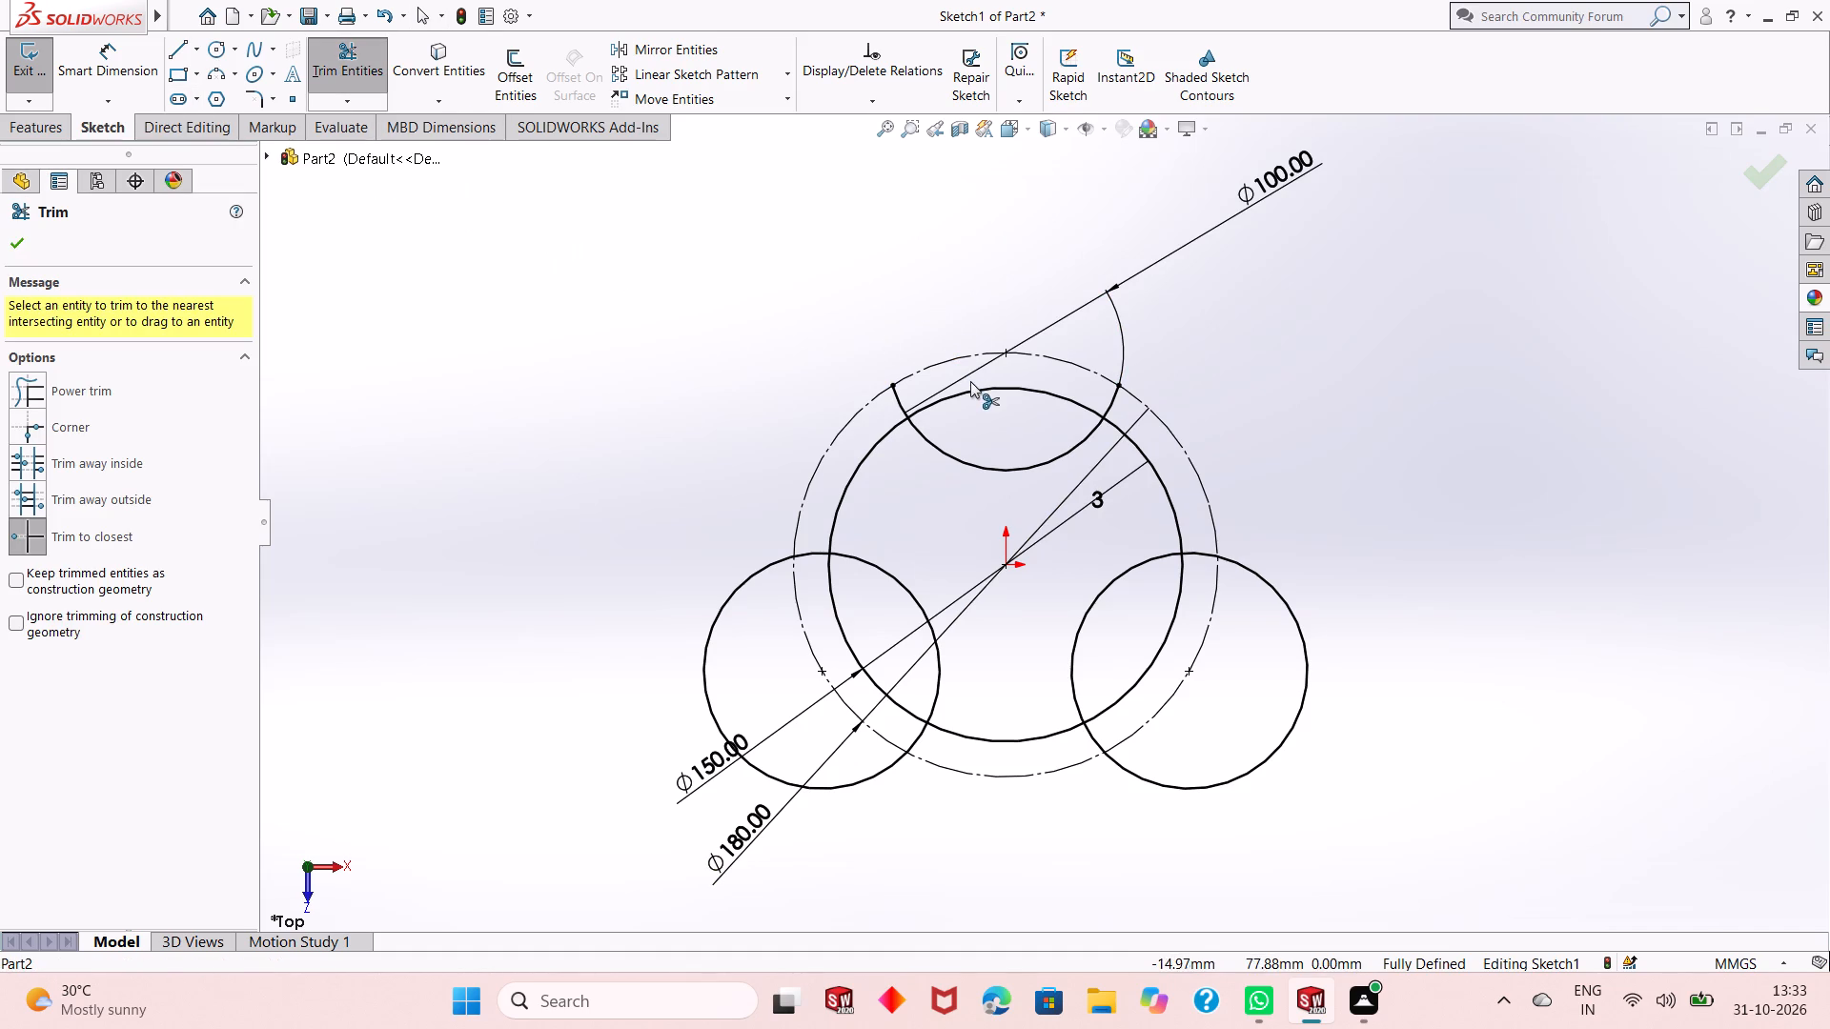
left_click(1111, 404)
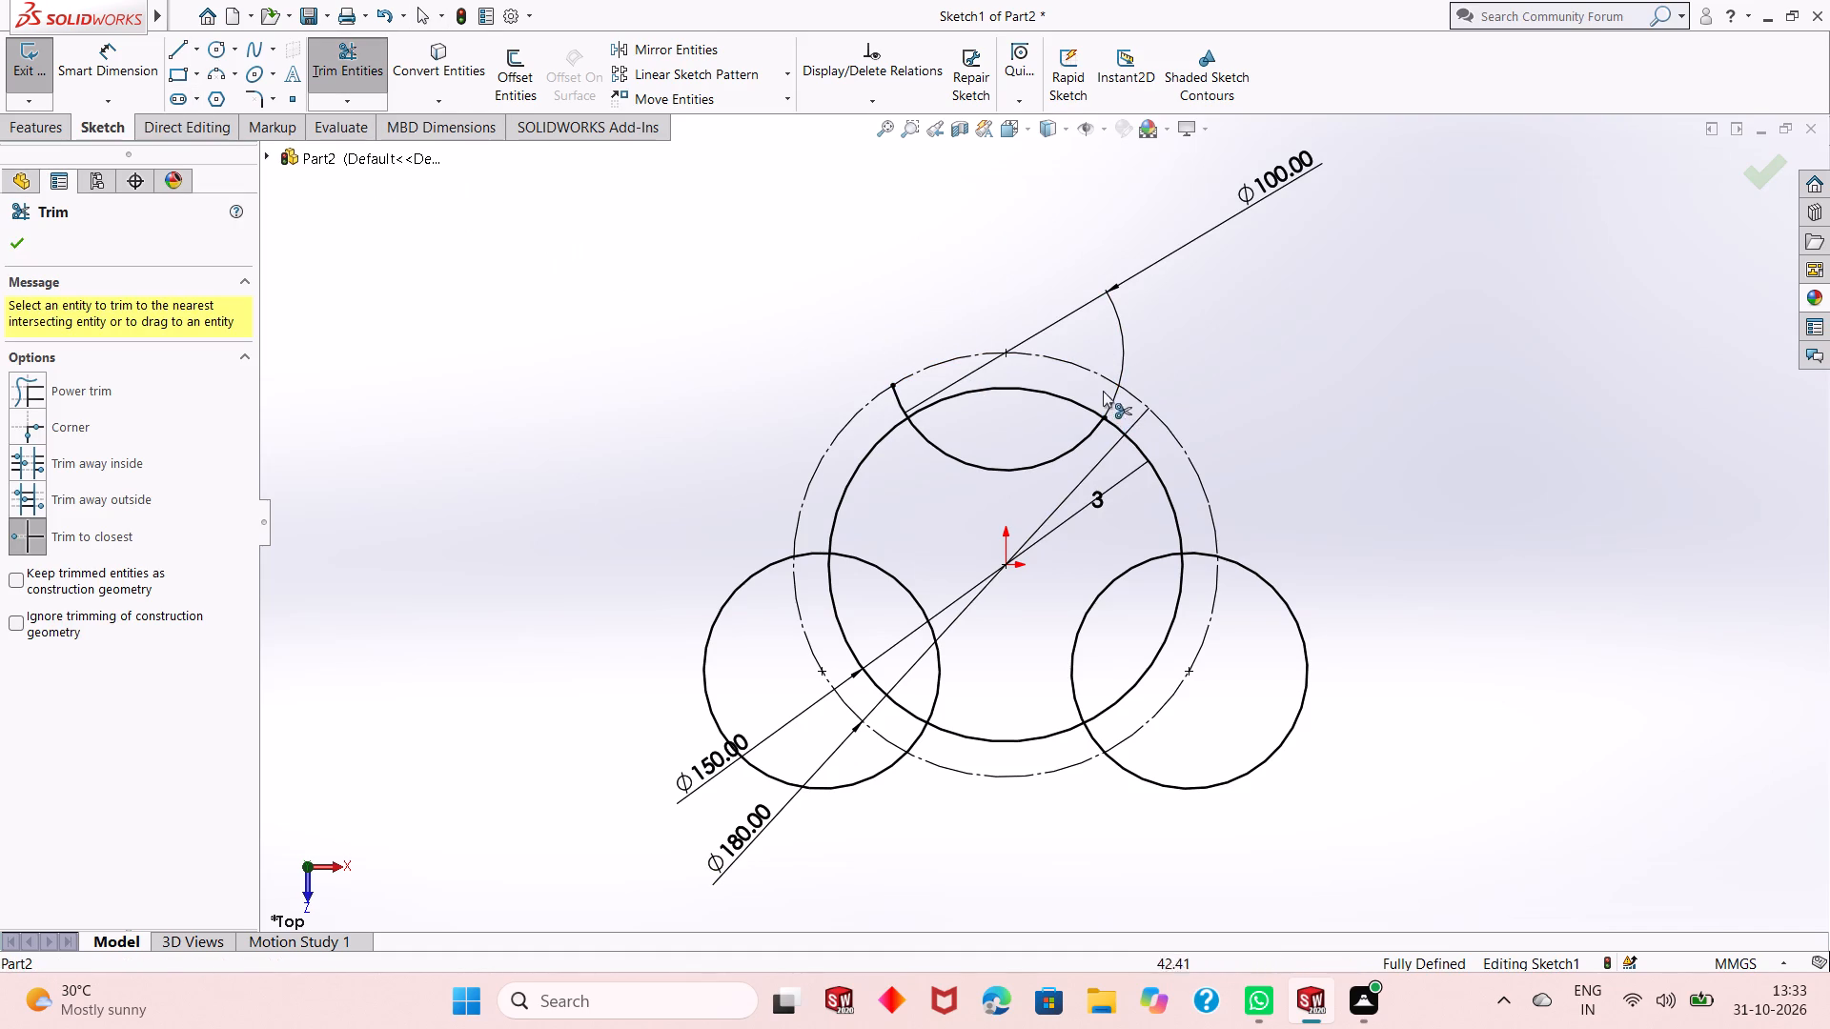
left_click(894, 402)
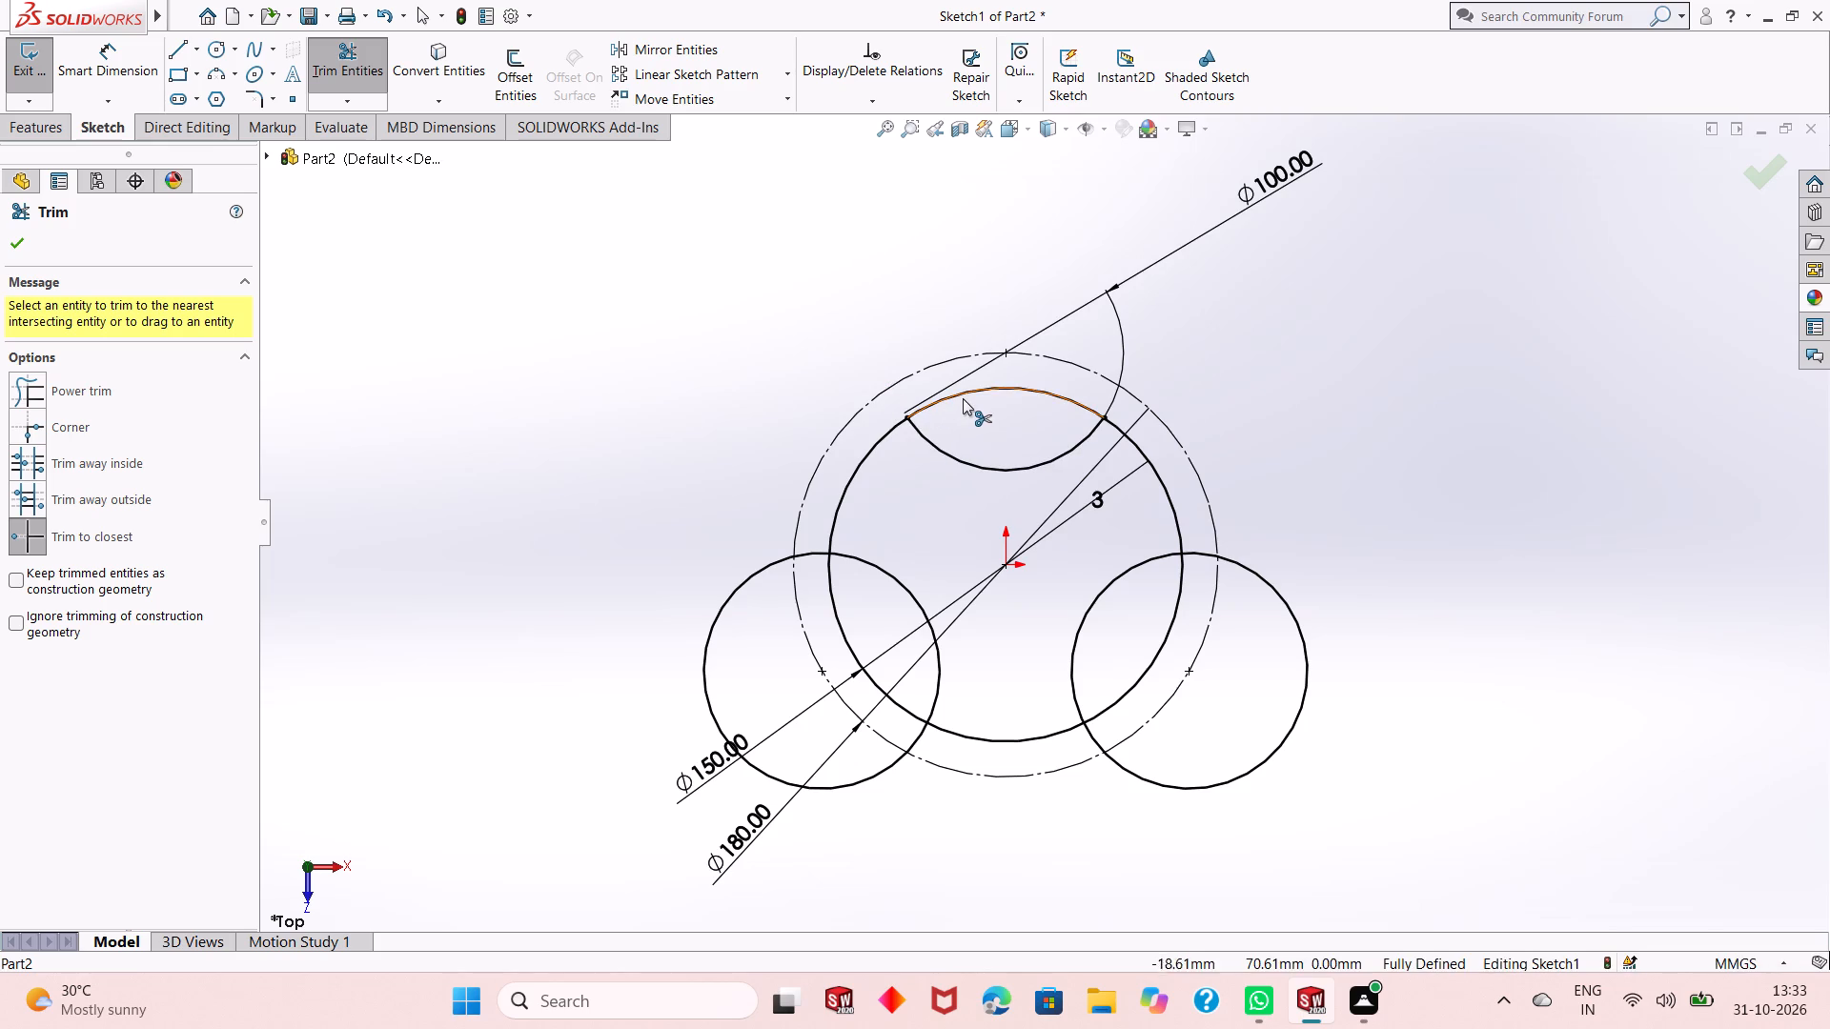
left_click(966, 399)
left_click(977, 392)
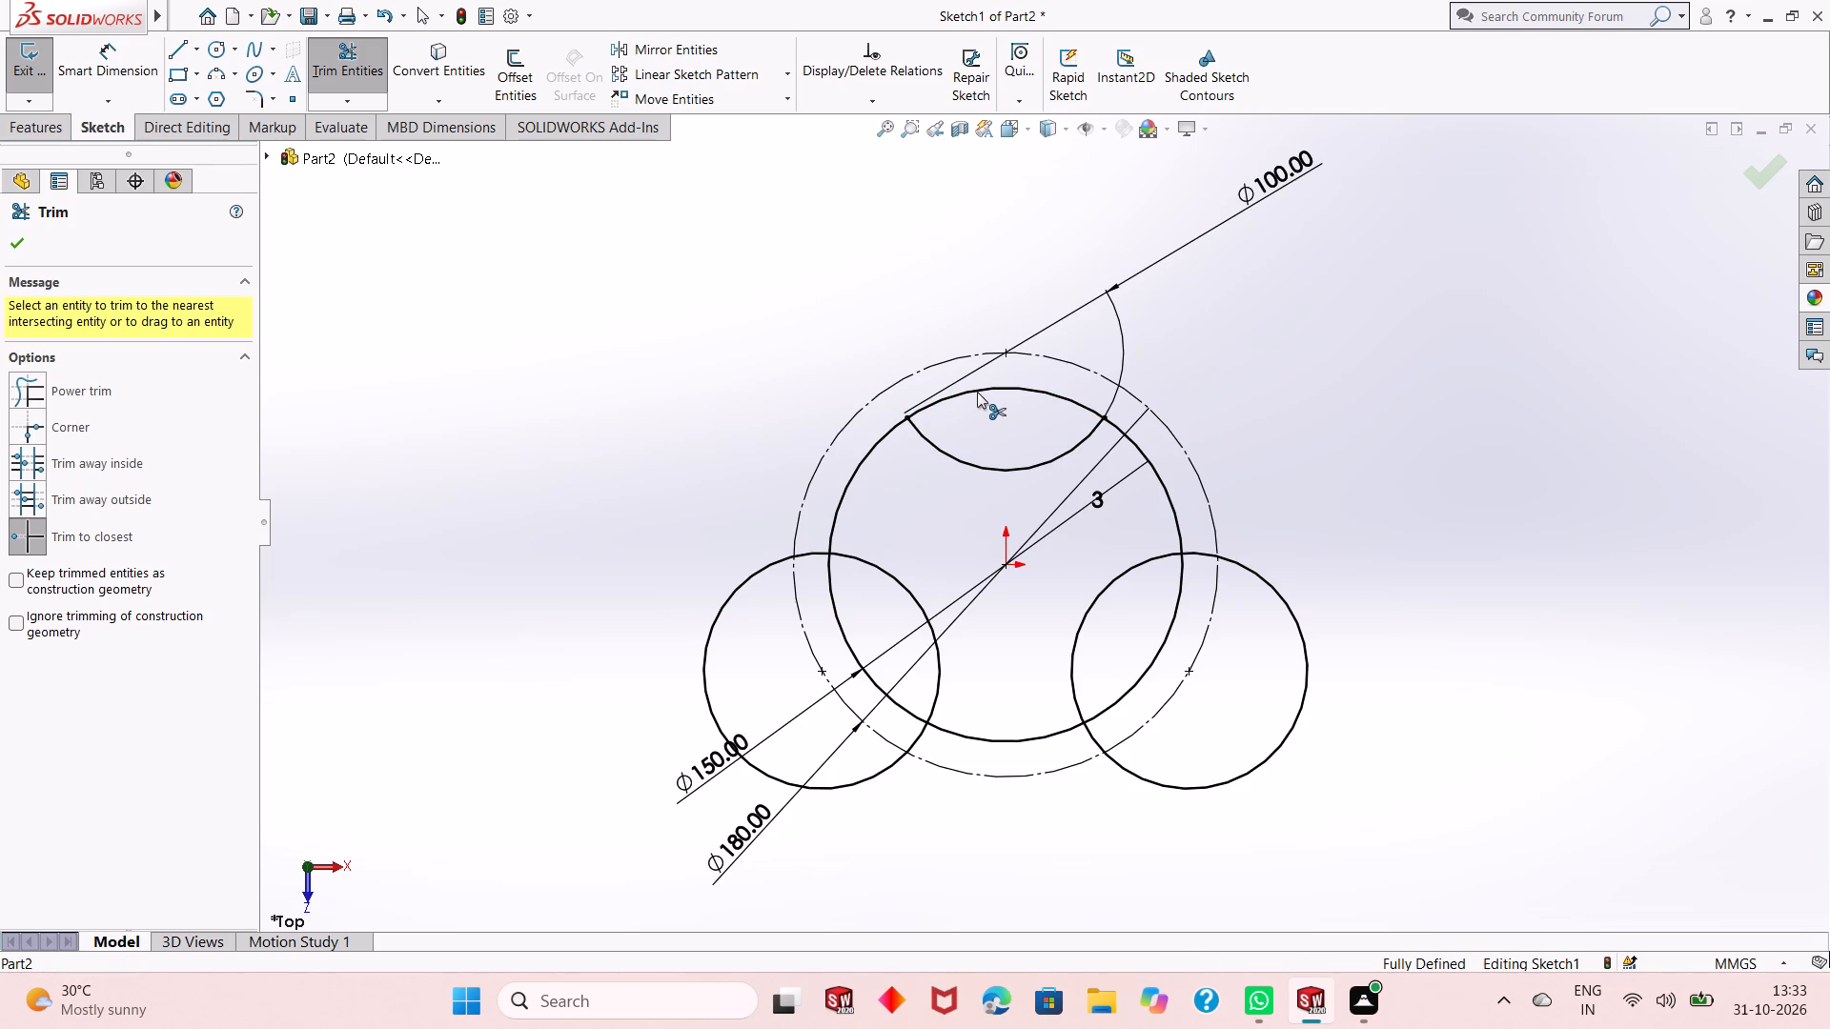
Trim both lower patterned circles outside the 150 mm circle and remove the 150 mm circle's arcs inside them, leaving a three-notch profile.
left_click(784, 559)
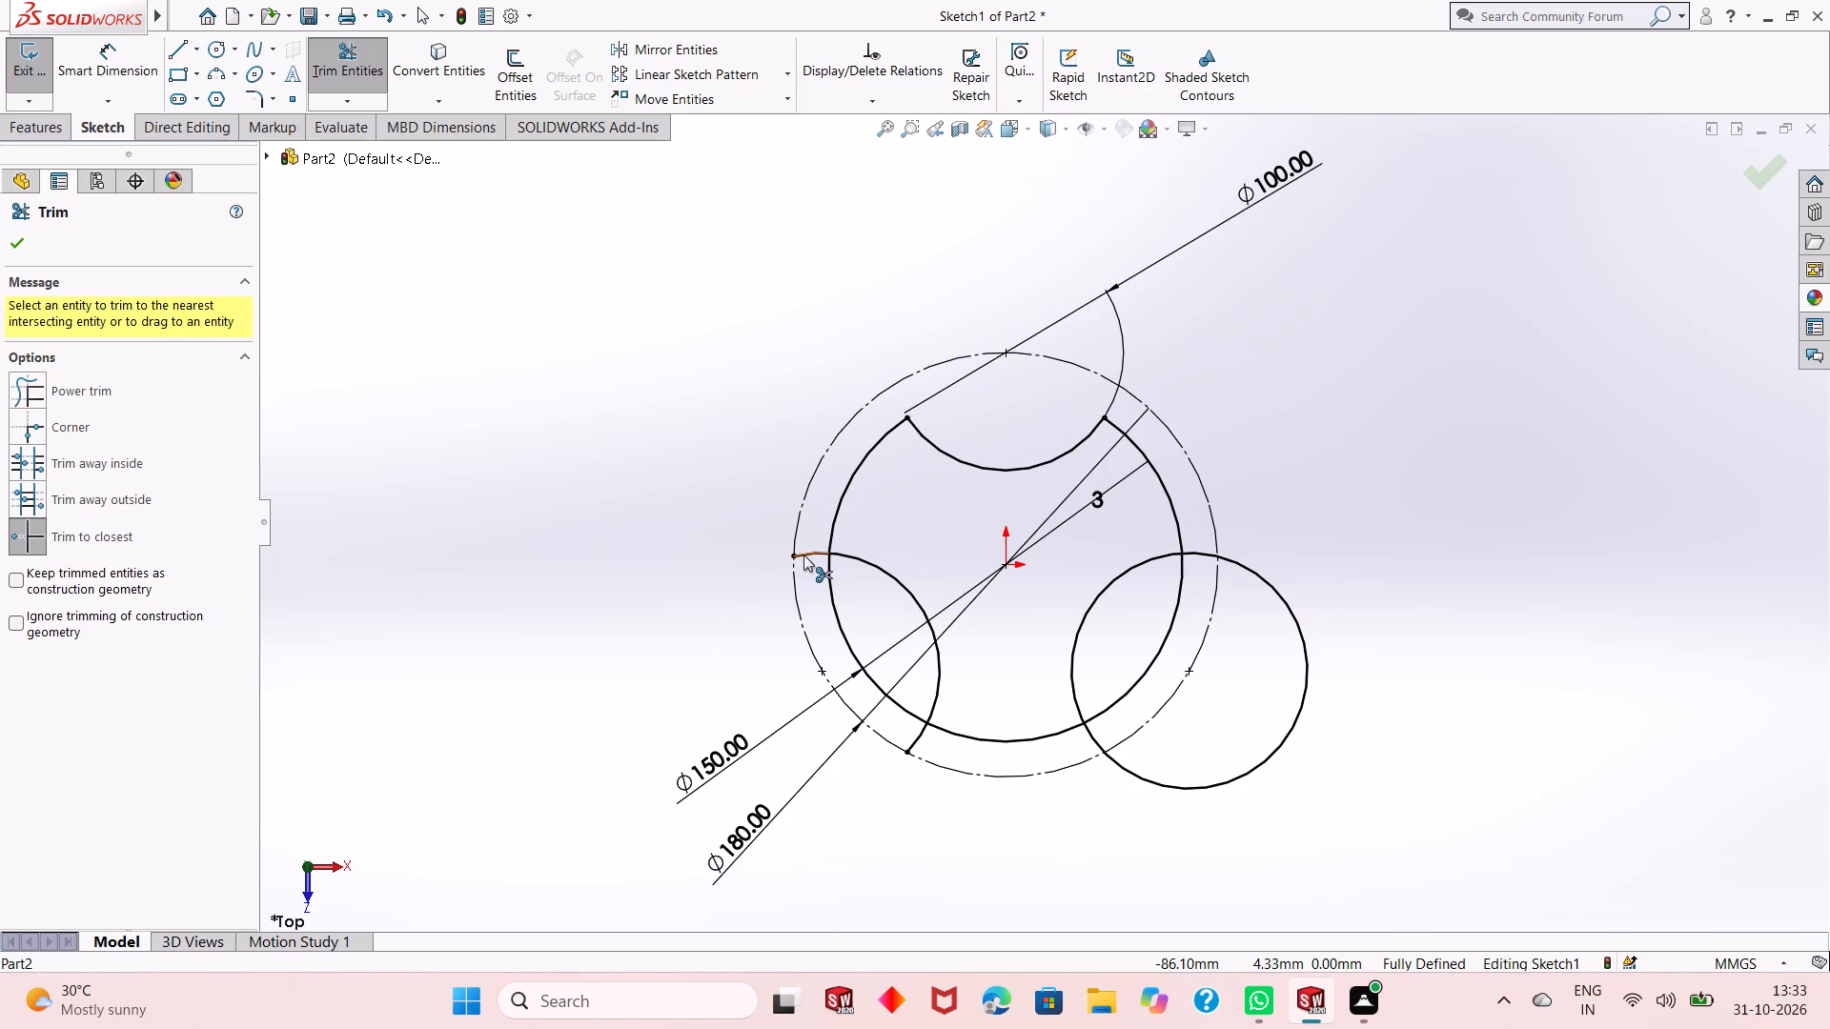
left_click(803, 555)
left_click(920, 742)
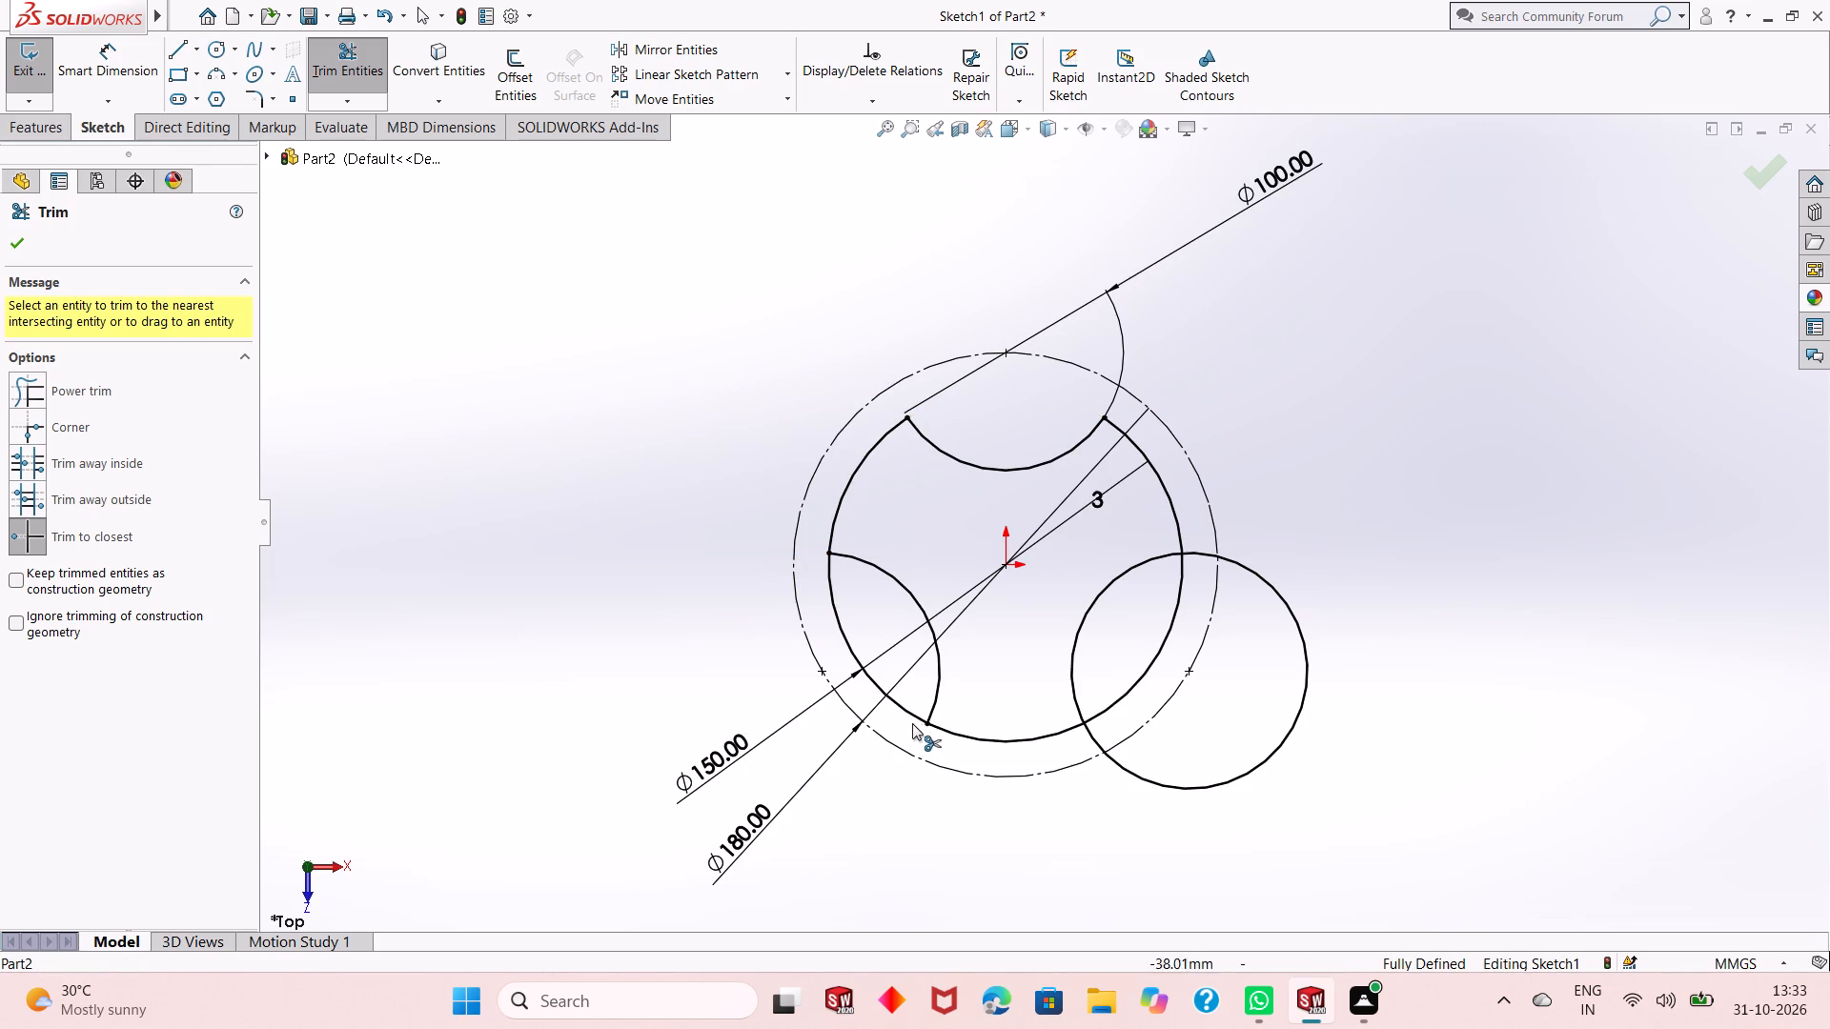
left_click(903, 713)
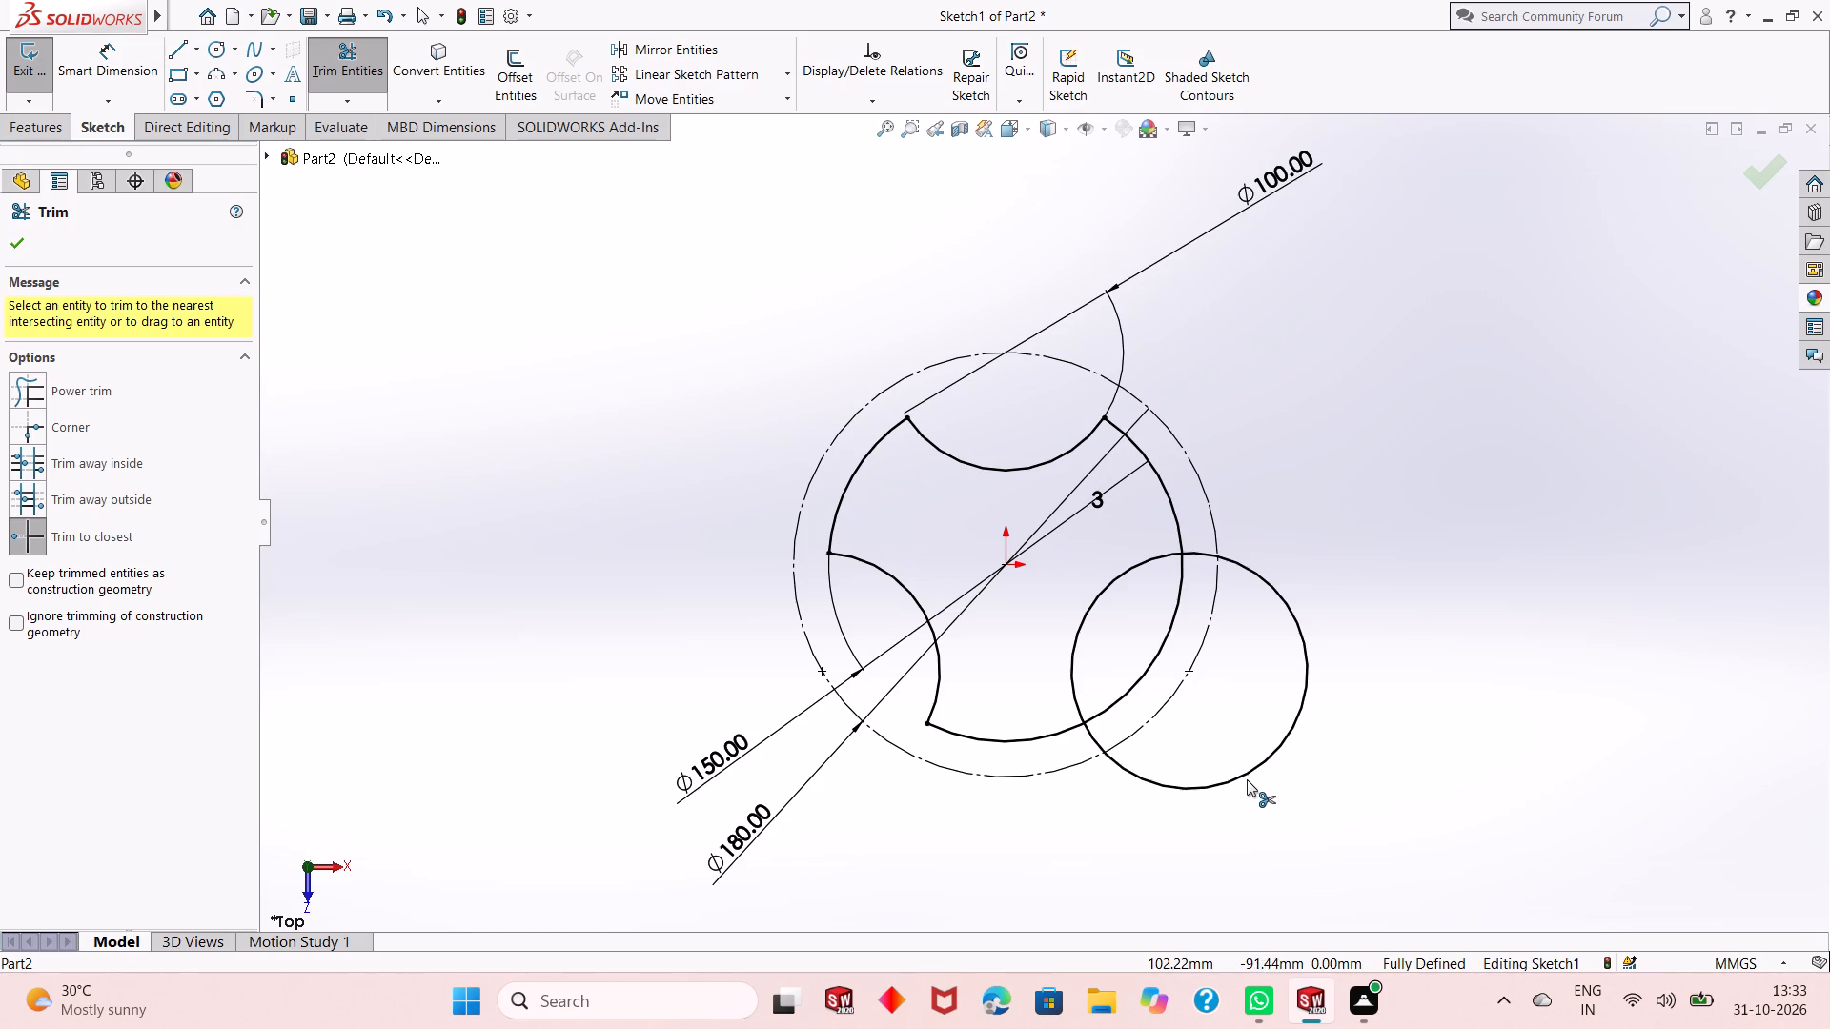
left_click(1247, 777)
left_click(1093, 740)
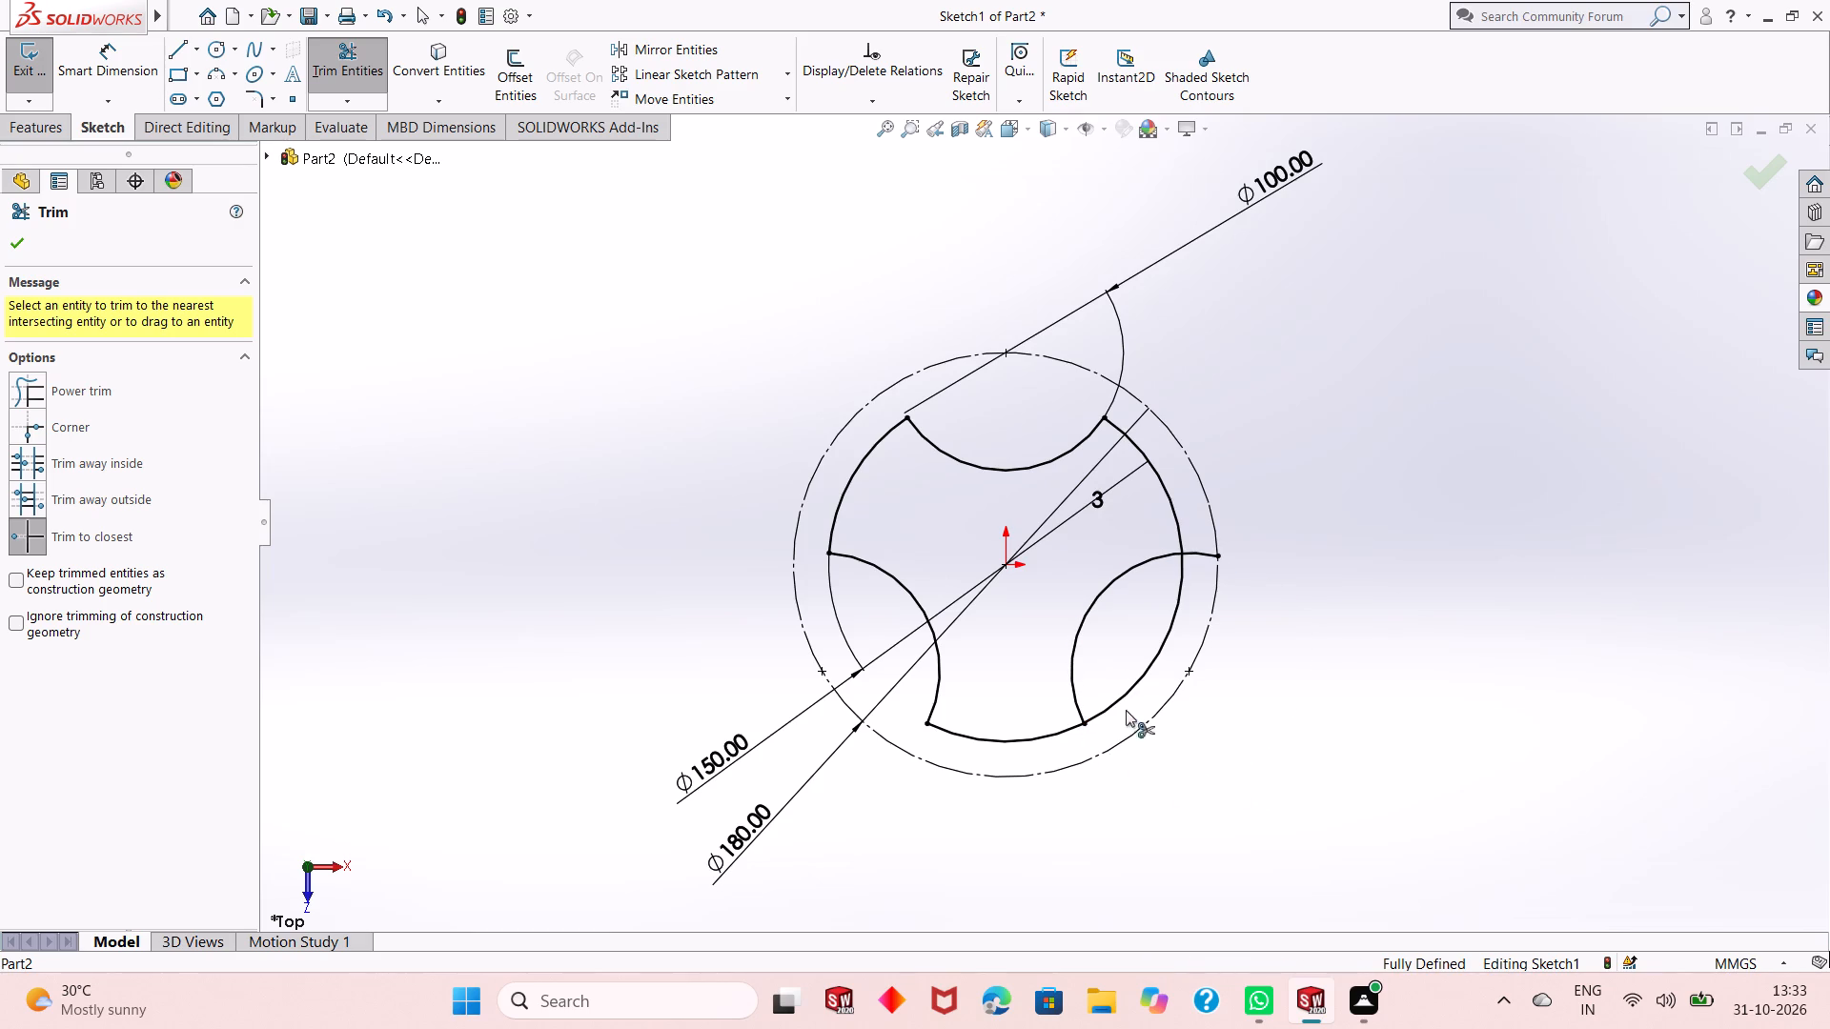
left_click(1195, 556)
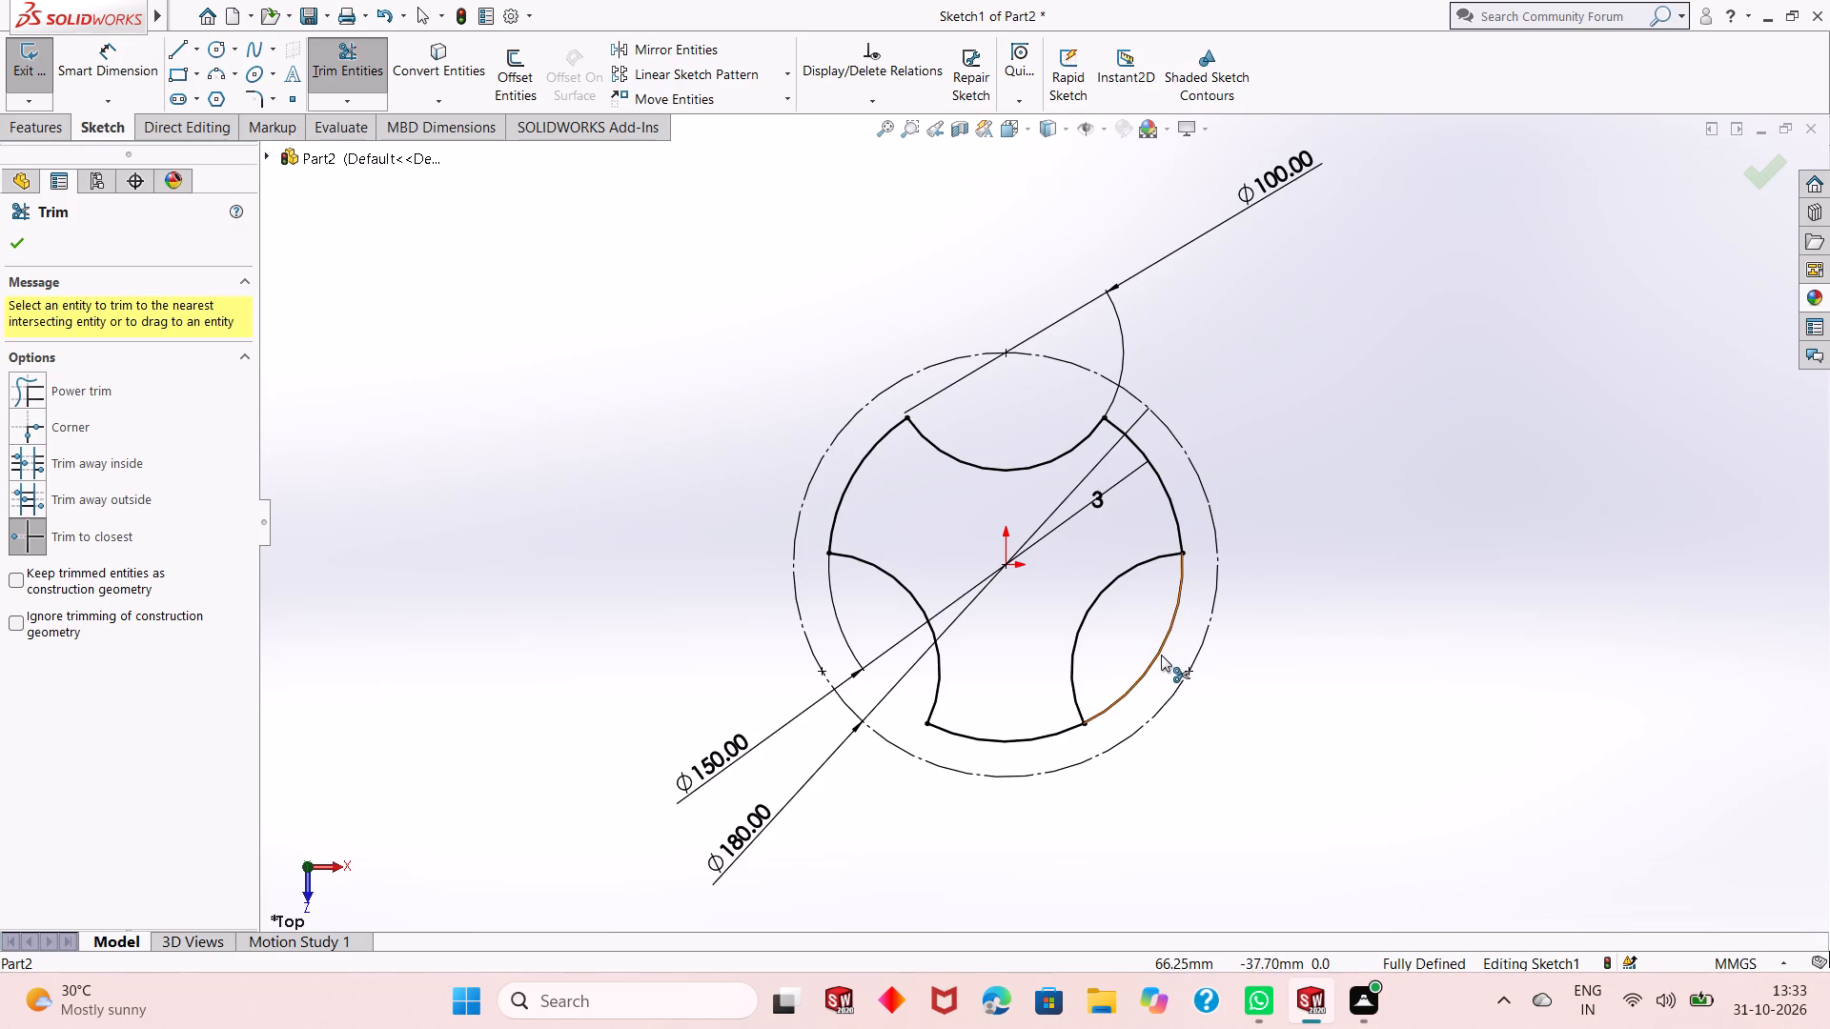
left_click(1160, 656)
right_click(1287, 400)
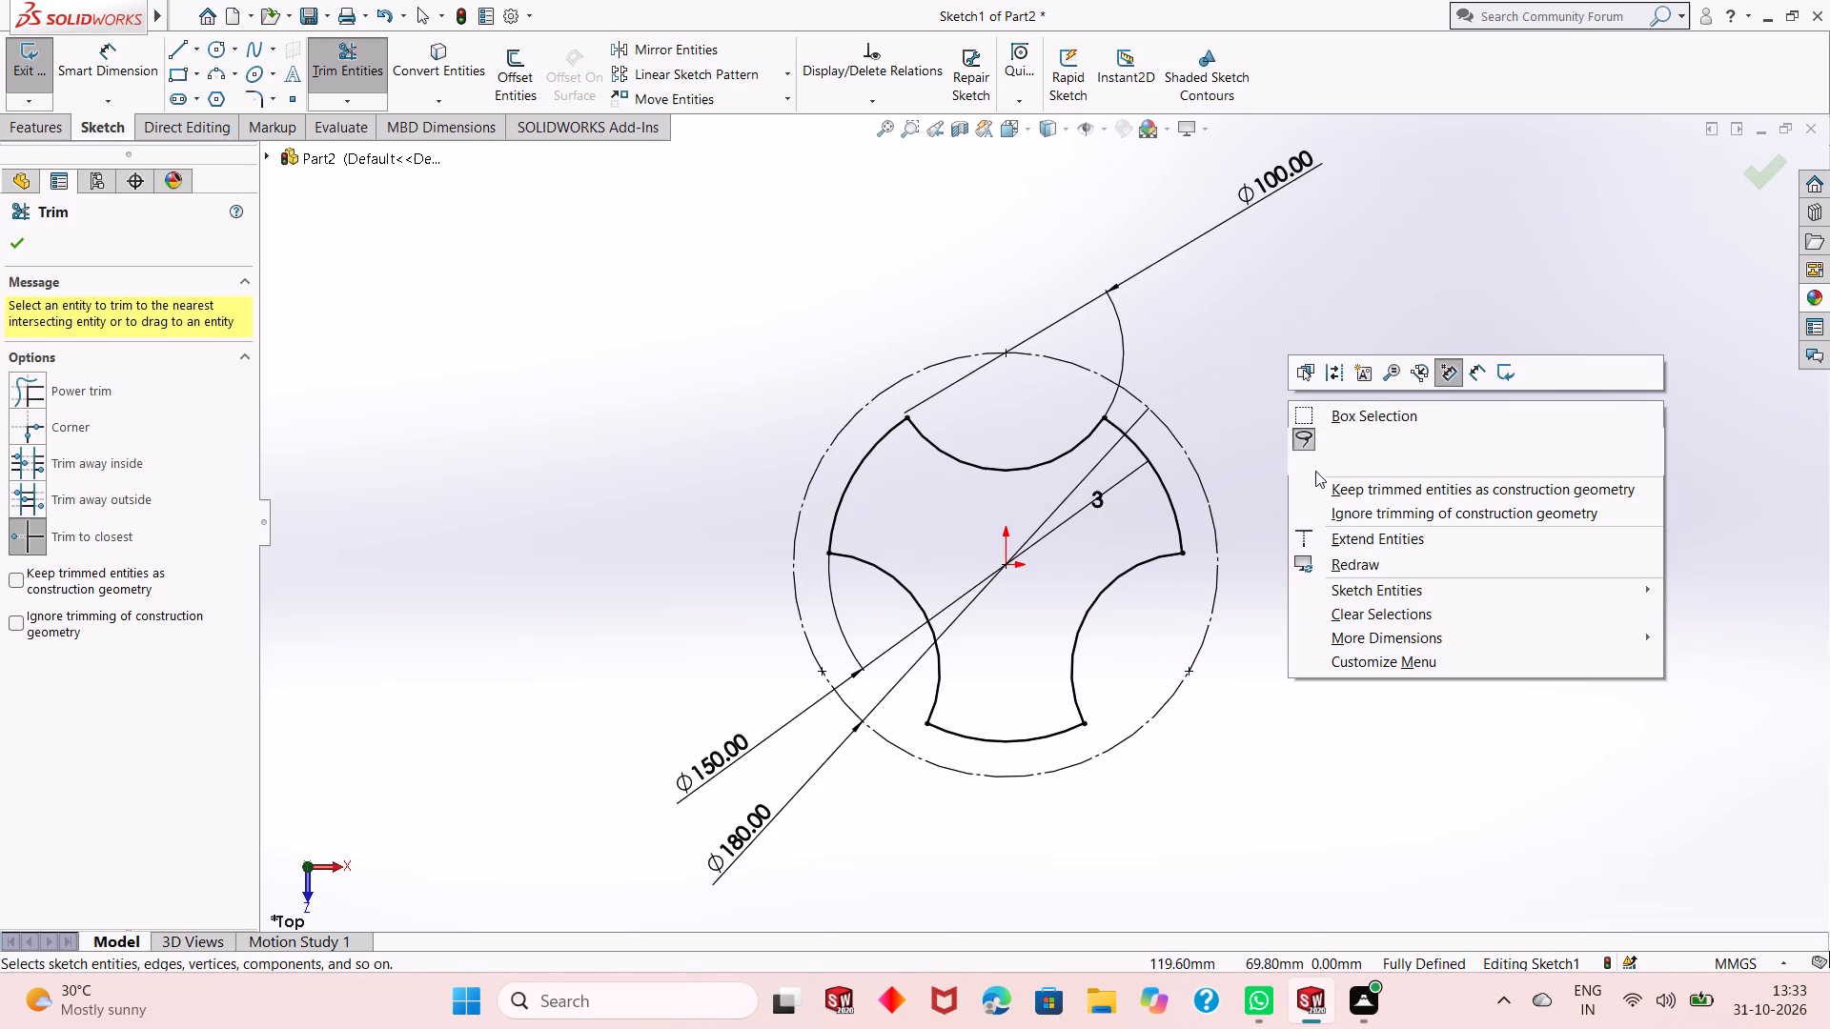
left_click(1315, 473)
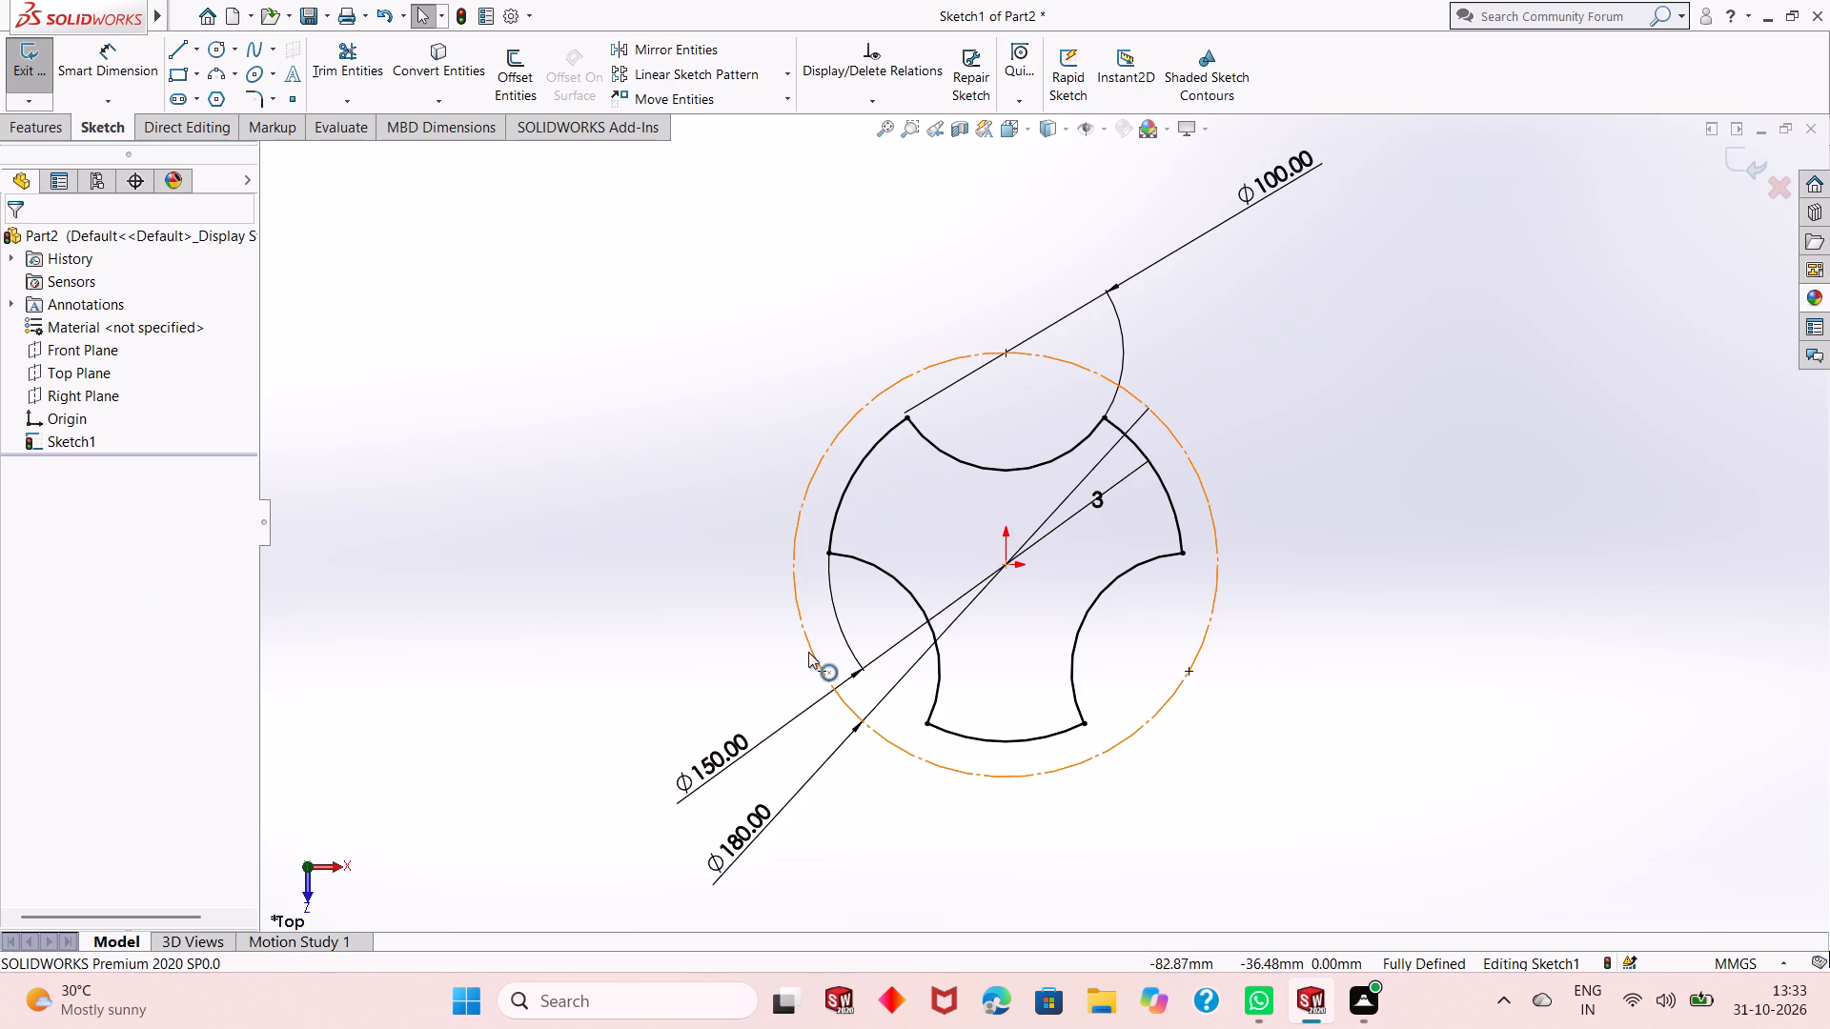
Set up a blind boss extrusion of the trimmed profile upward from the sketch plane with a 35 mm depth.
scroll(896, 600, "up", 1)
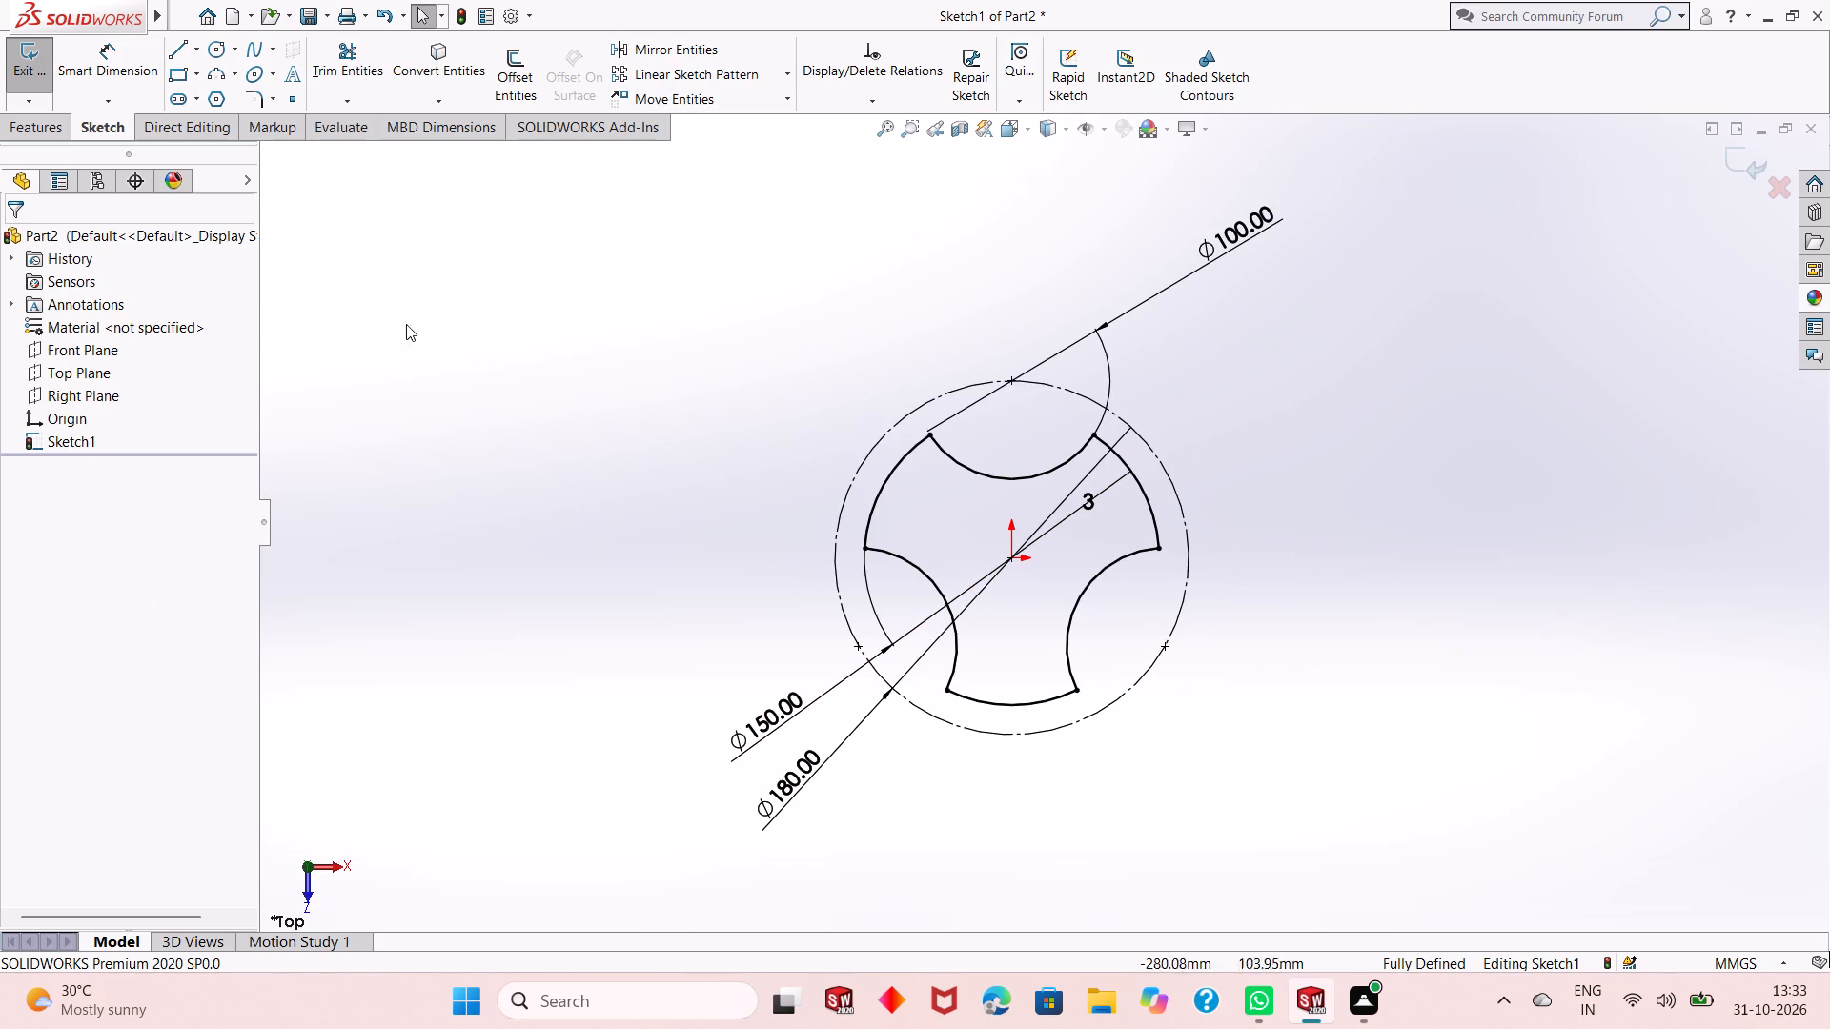
left_click(51, 131)
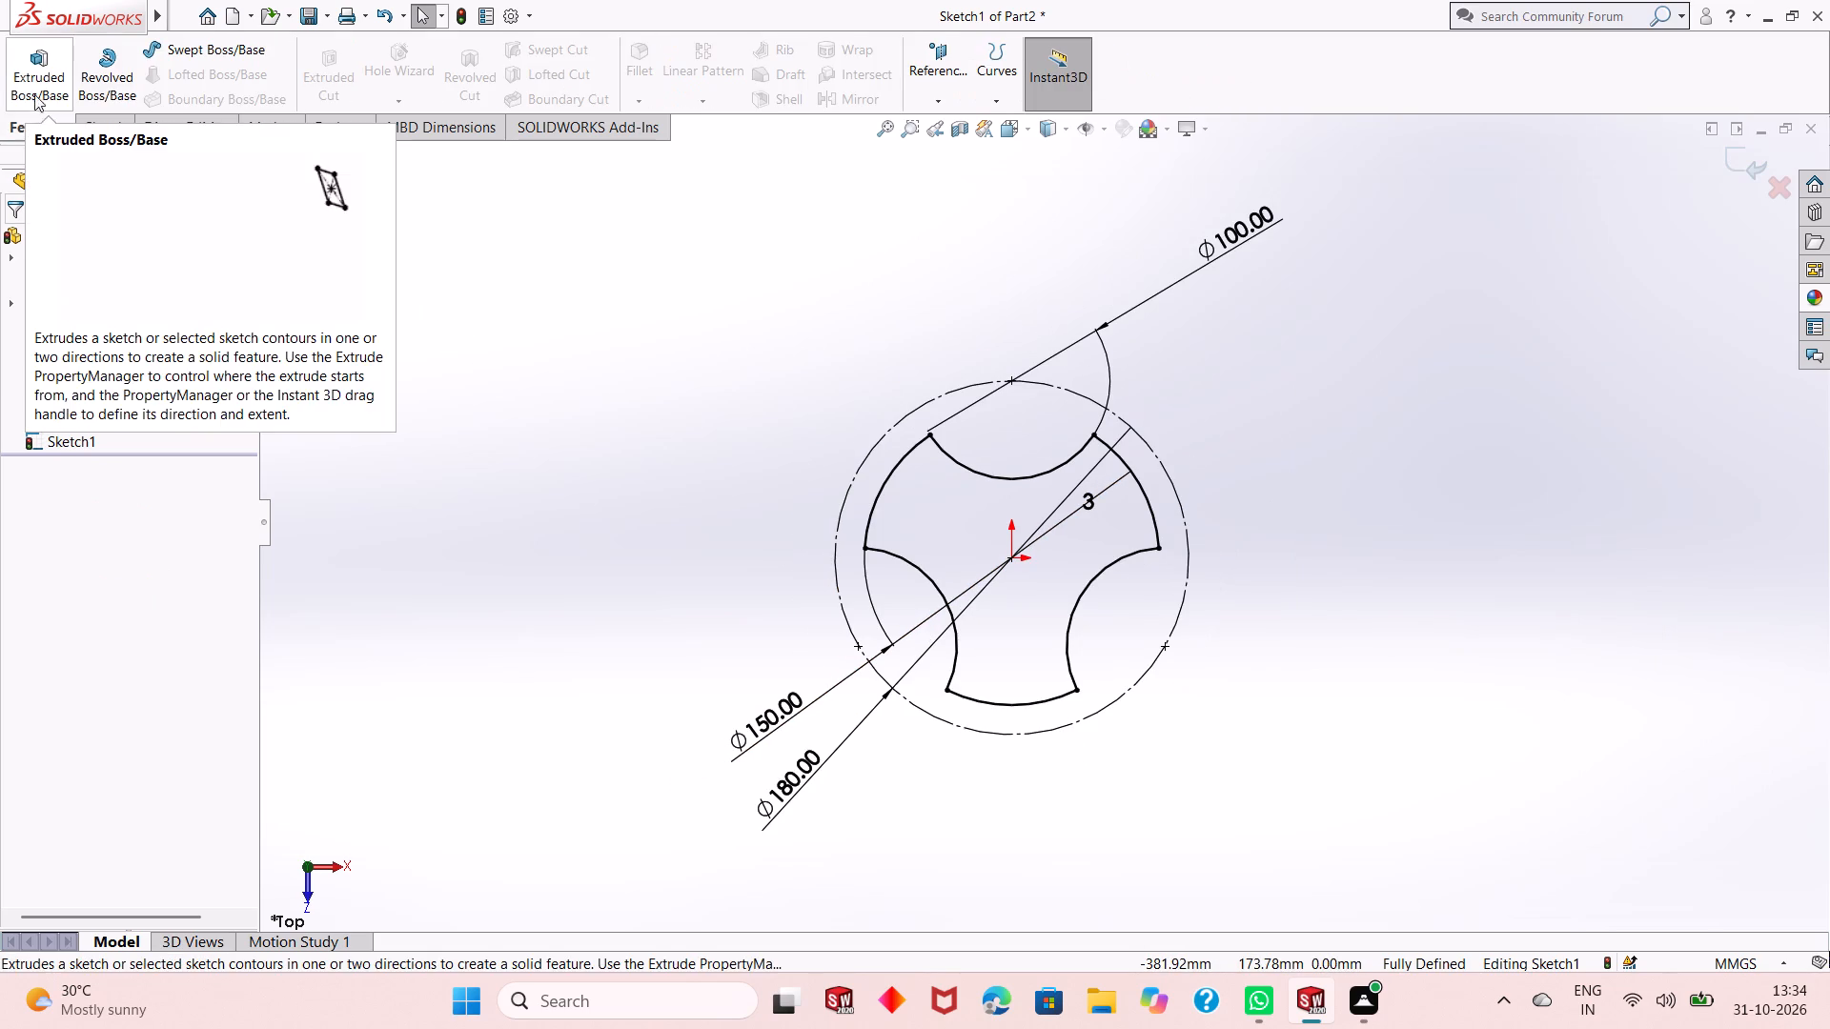
left_click(34, 85)
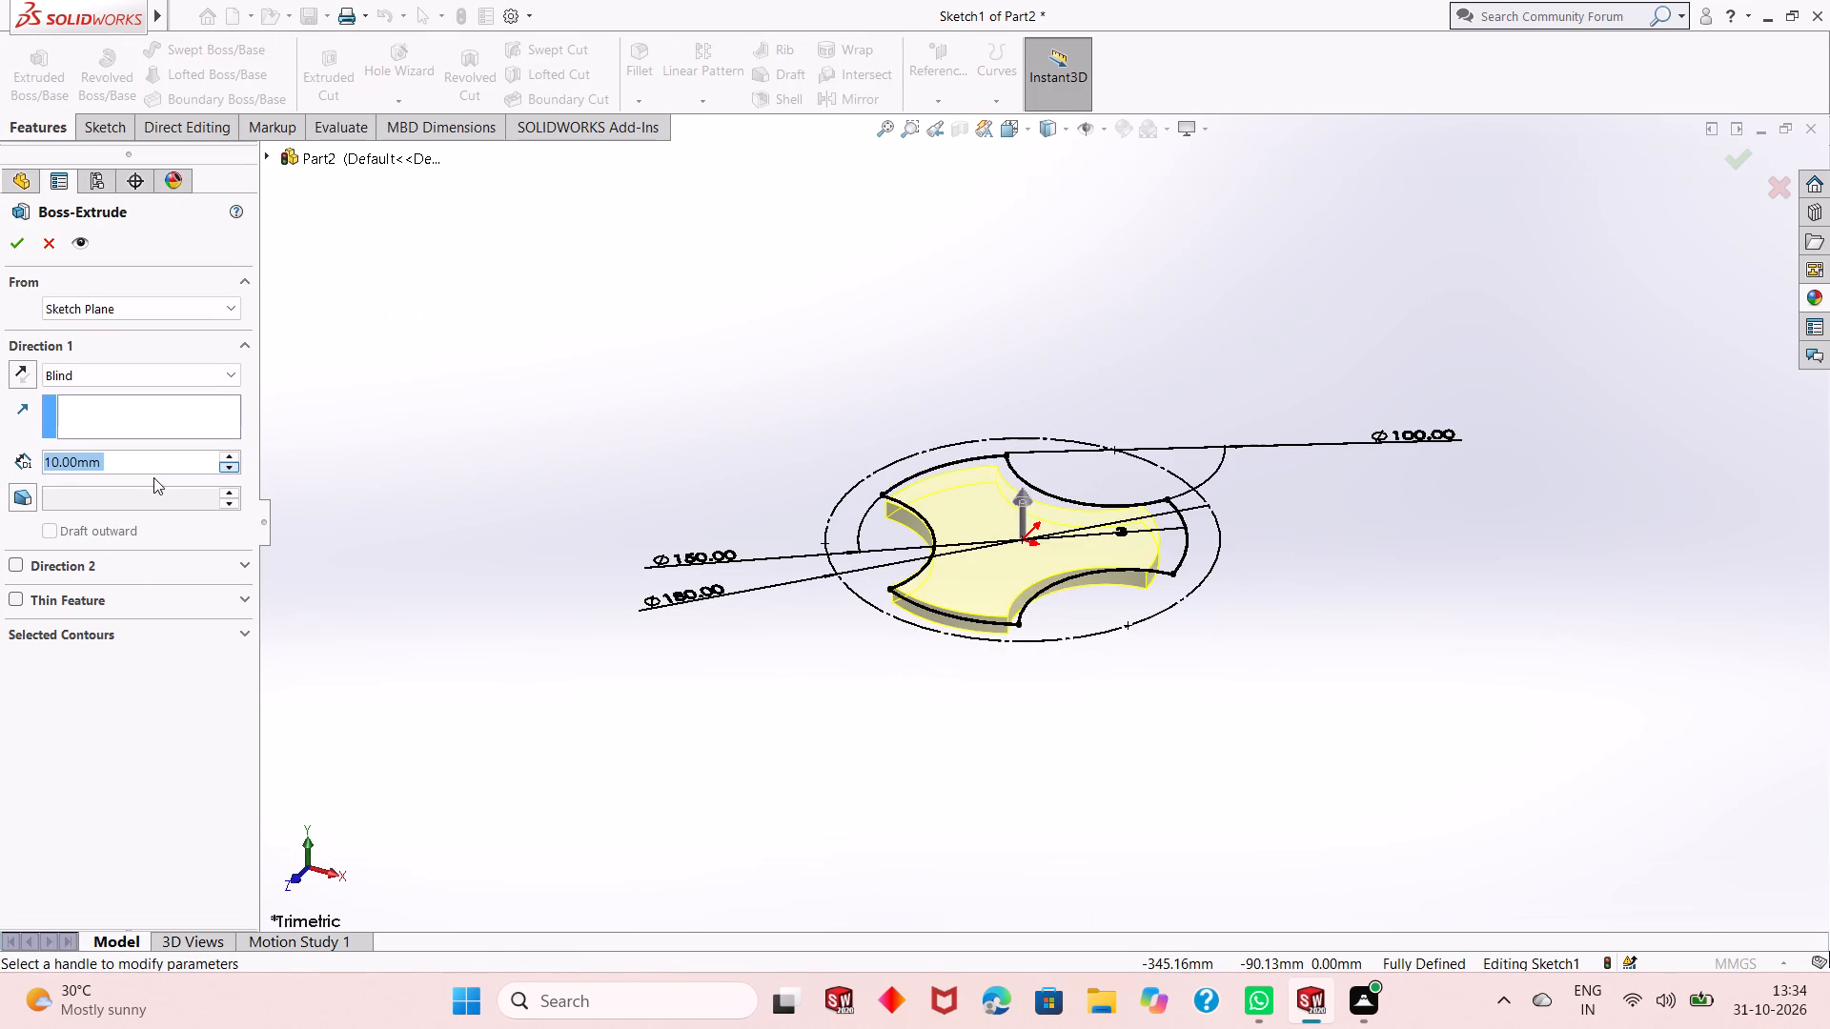
middle_click_drag(679, 676, 681, 621)
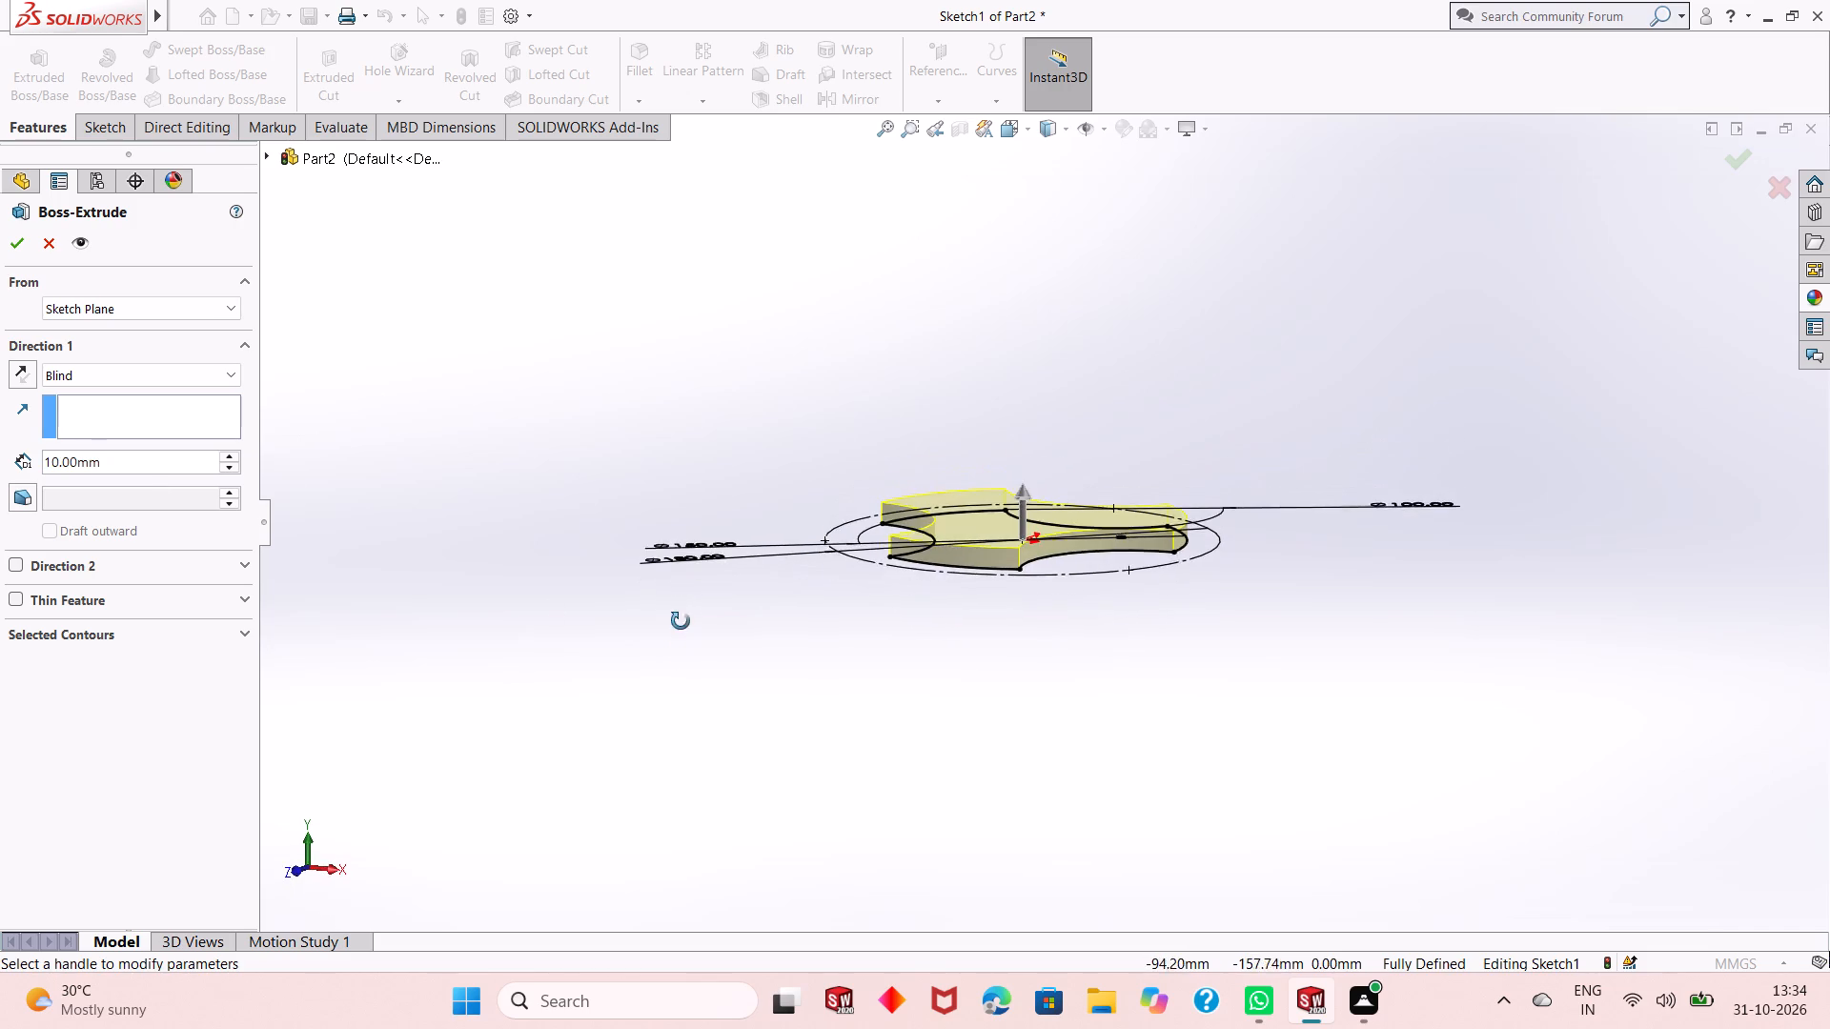
middle_click_drag(681, 621, 690, 698)
scroll(732, 668, "up", 1)
scroll(948, 563, "down", 2)
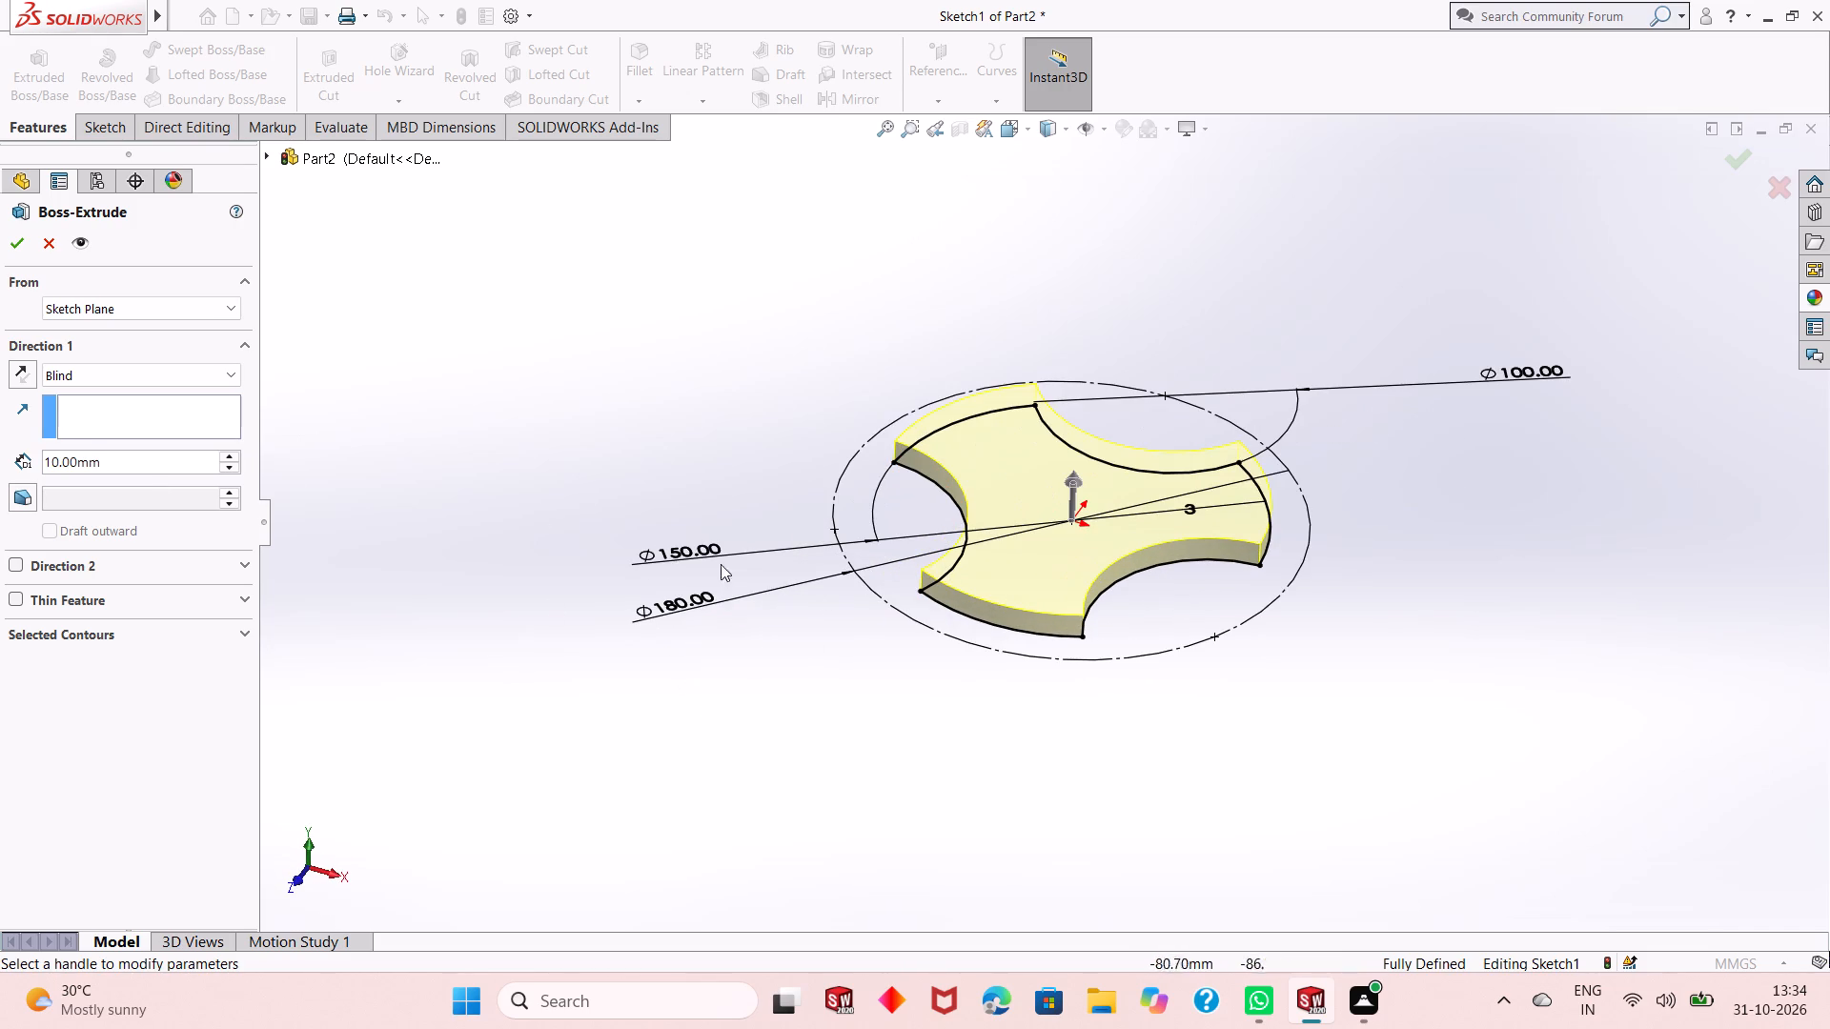
left_click(12, 377)
left_click(12, 376)
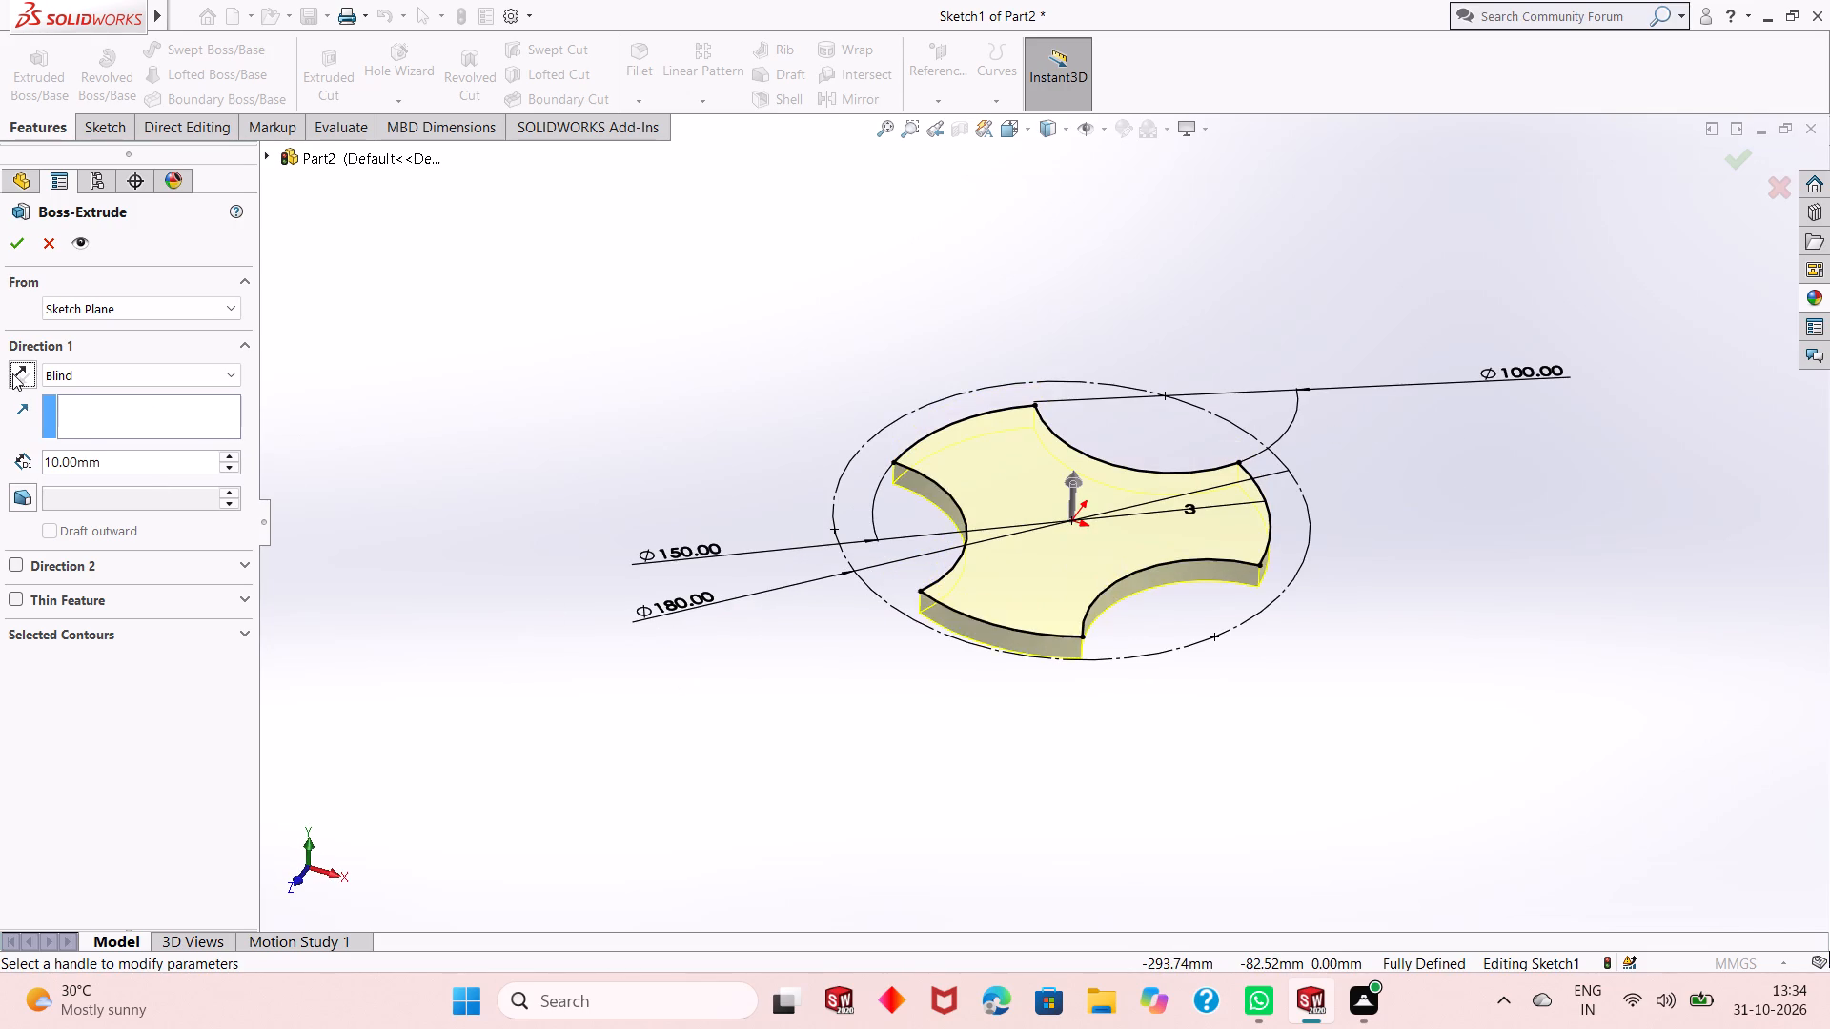
double_click(152, 458)
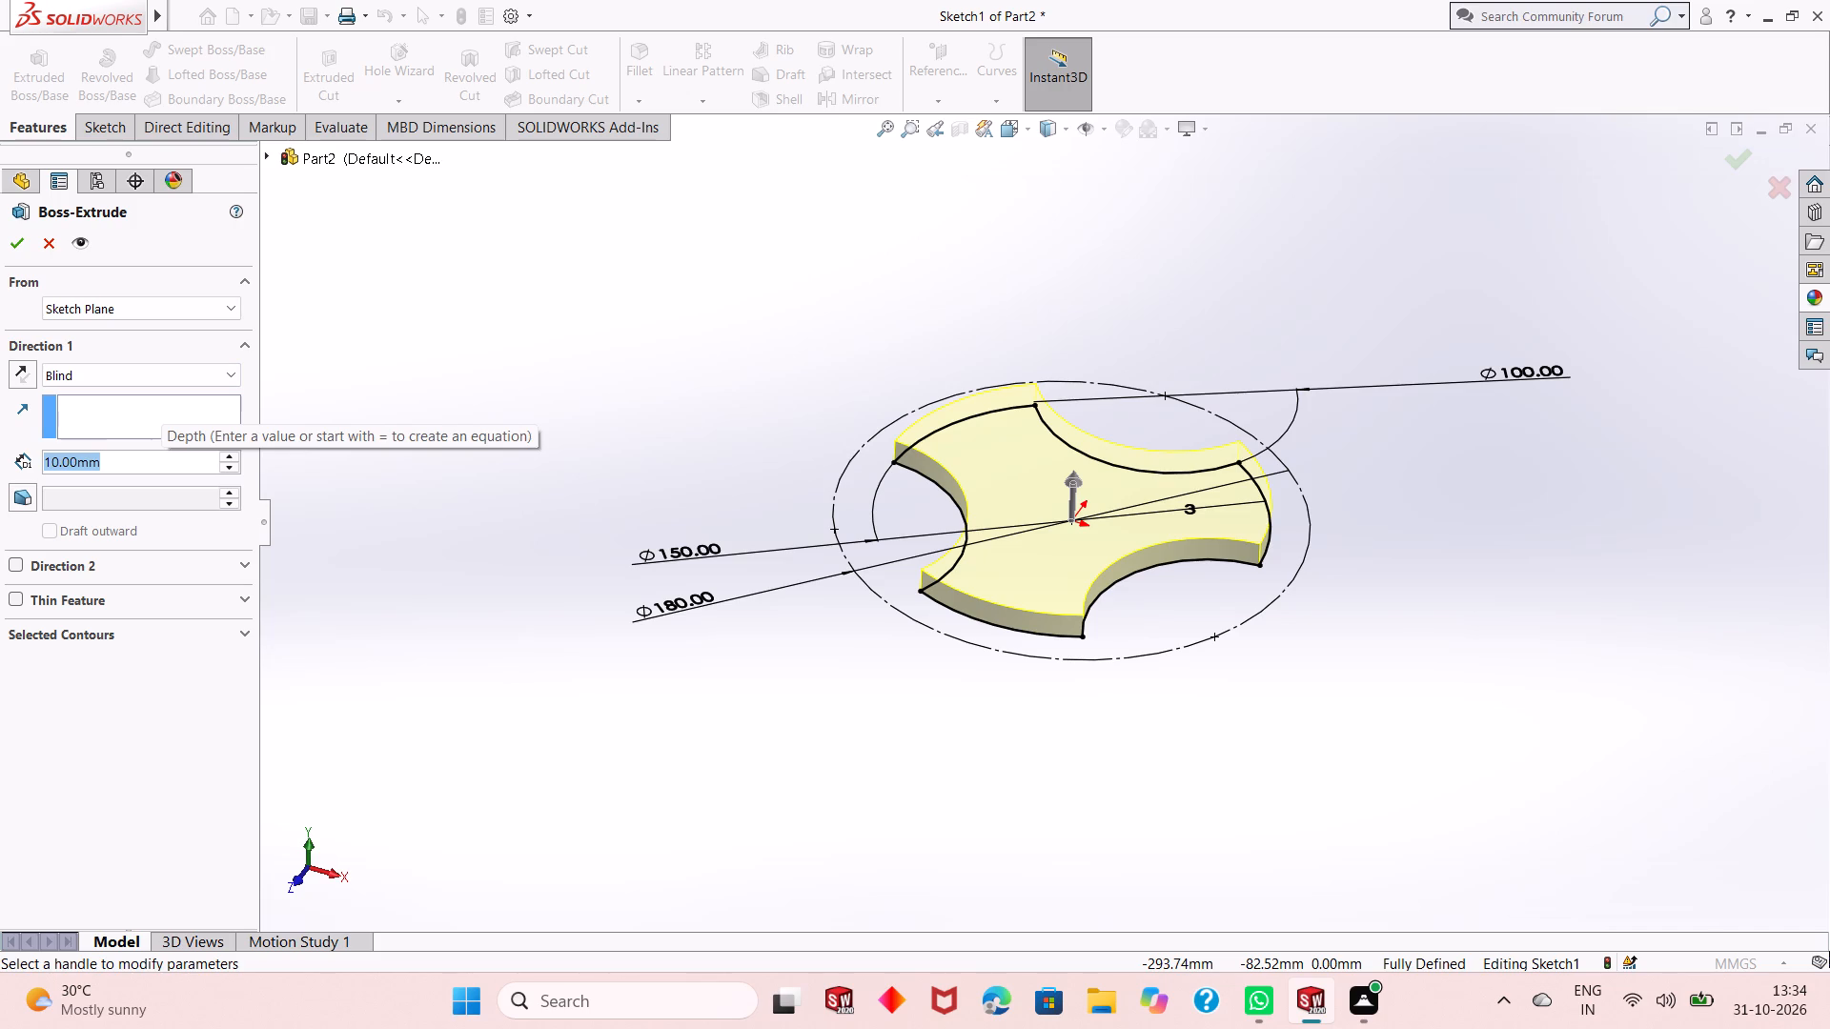
type("35")
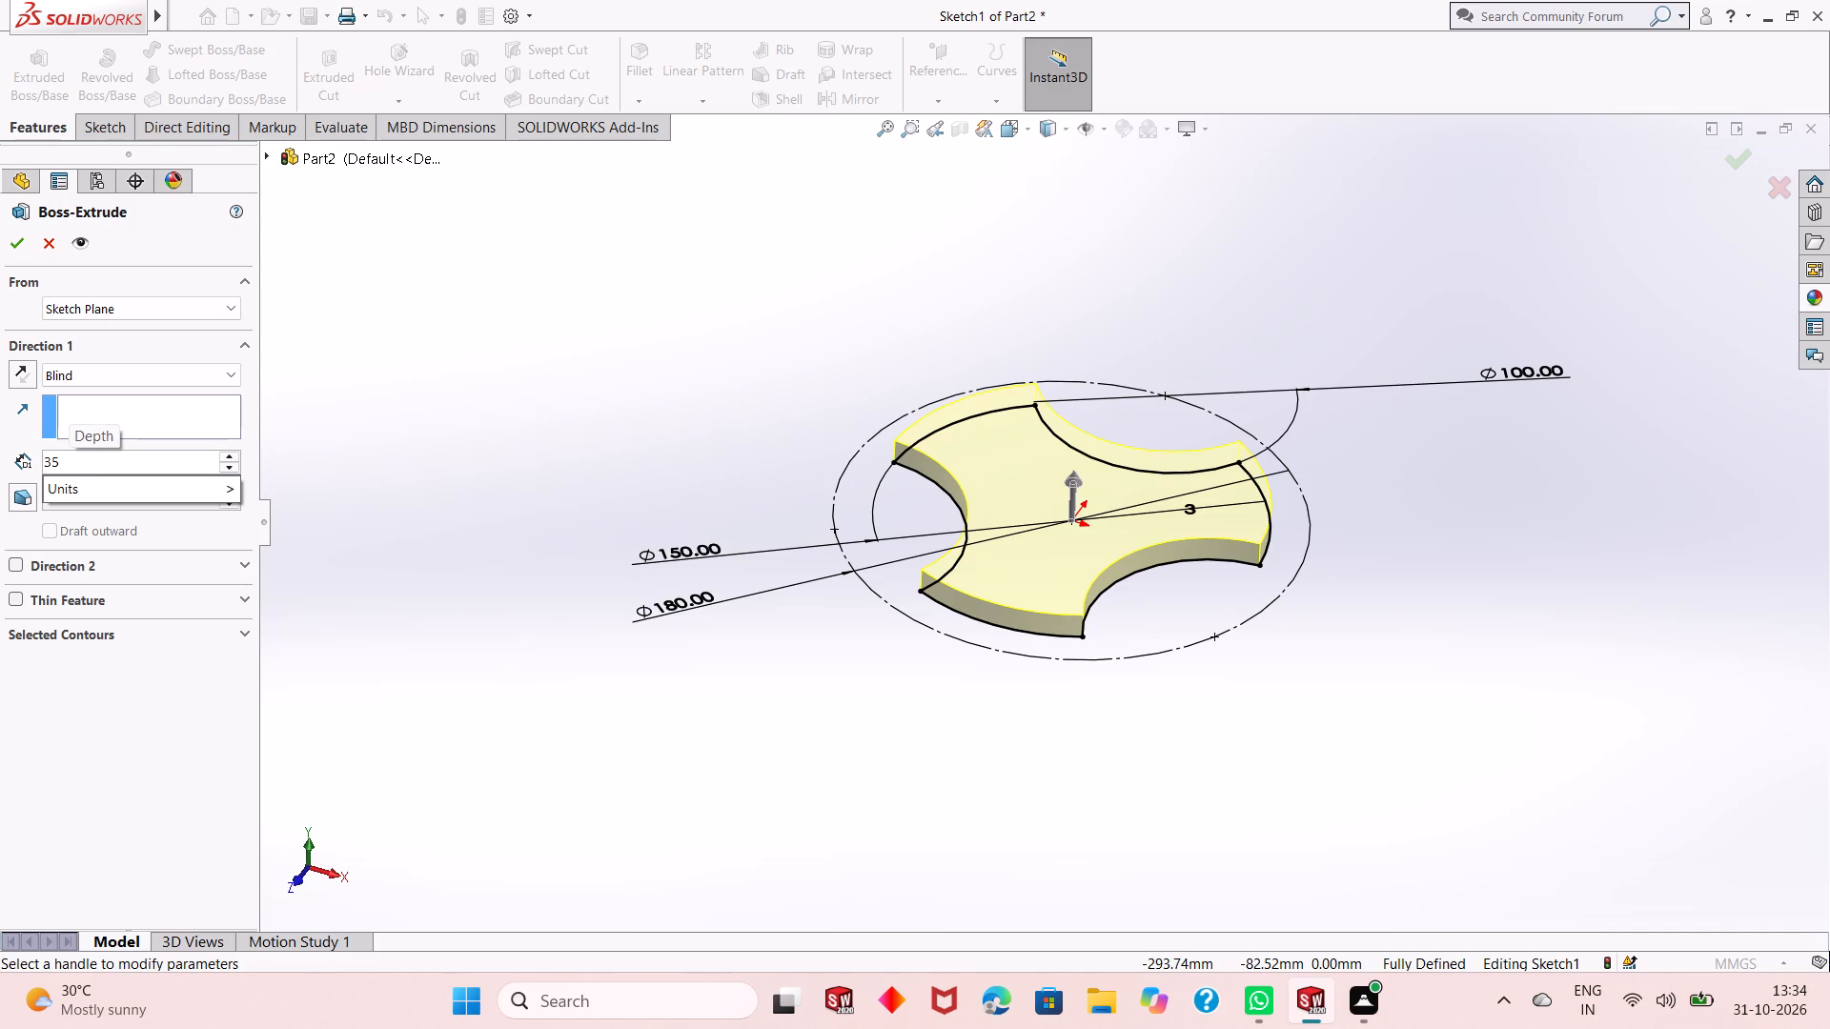
key("Return")
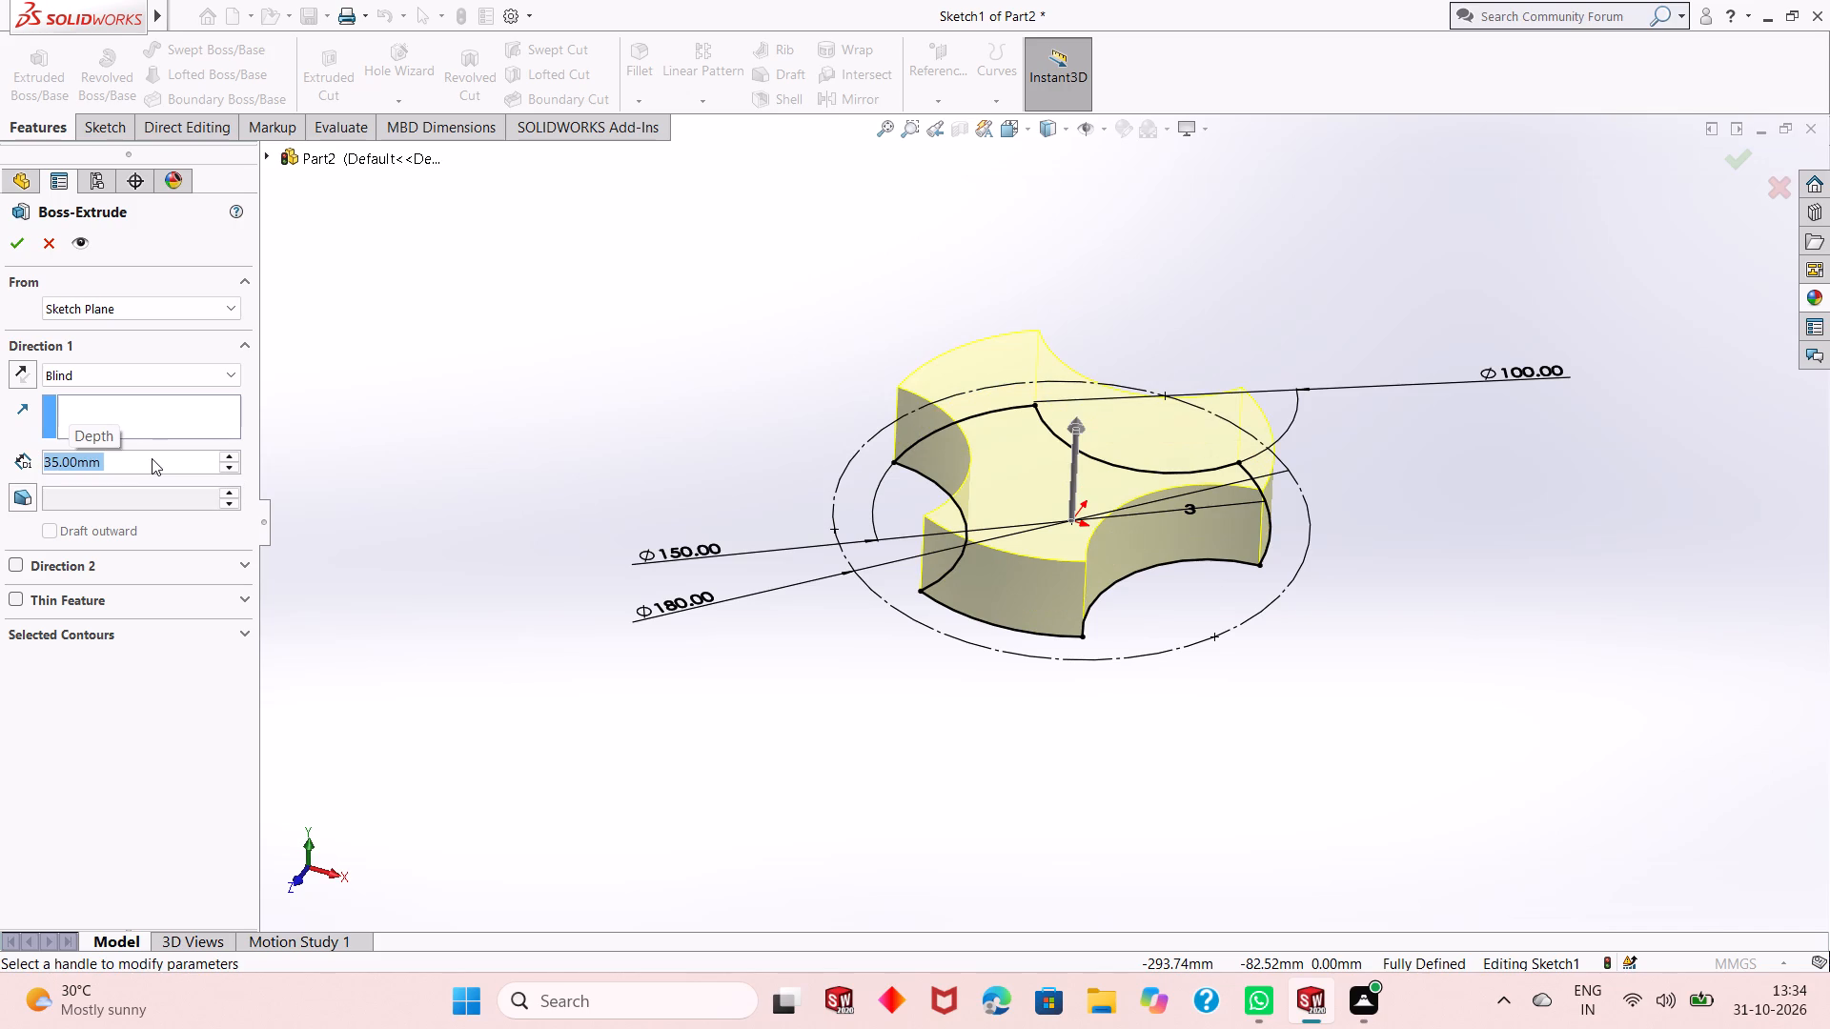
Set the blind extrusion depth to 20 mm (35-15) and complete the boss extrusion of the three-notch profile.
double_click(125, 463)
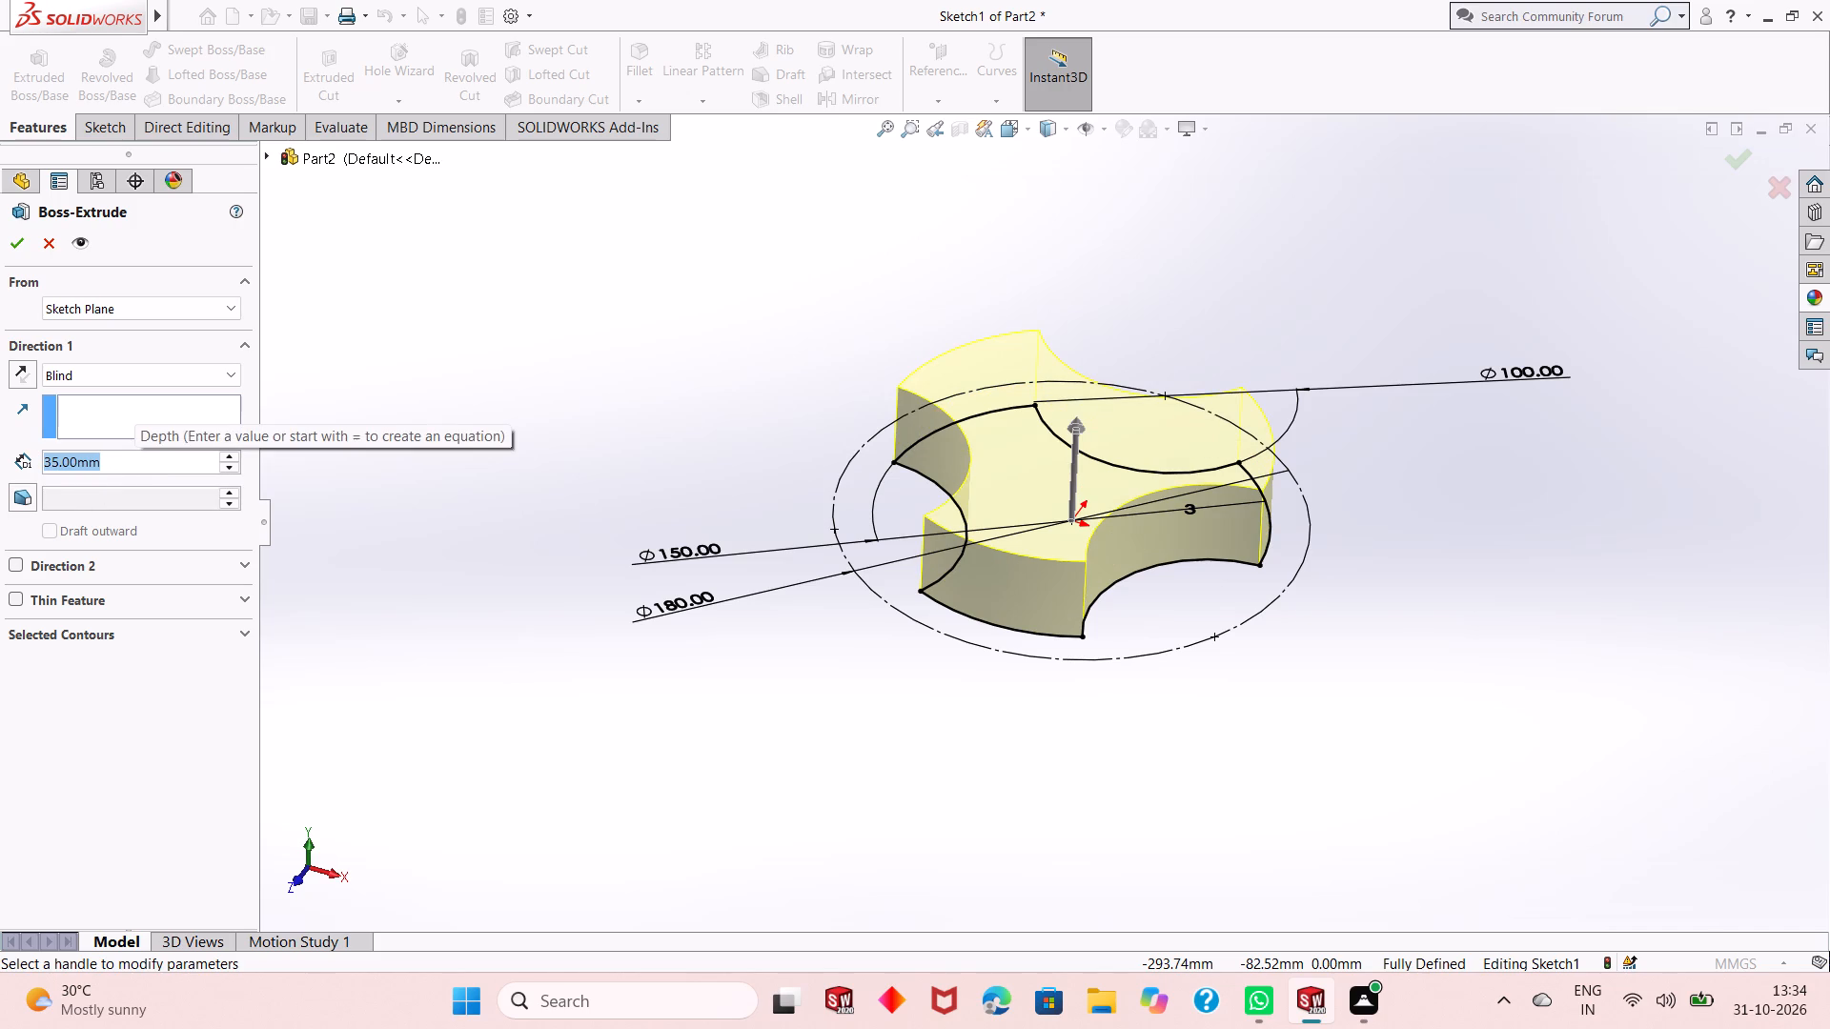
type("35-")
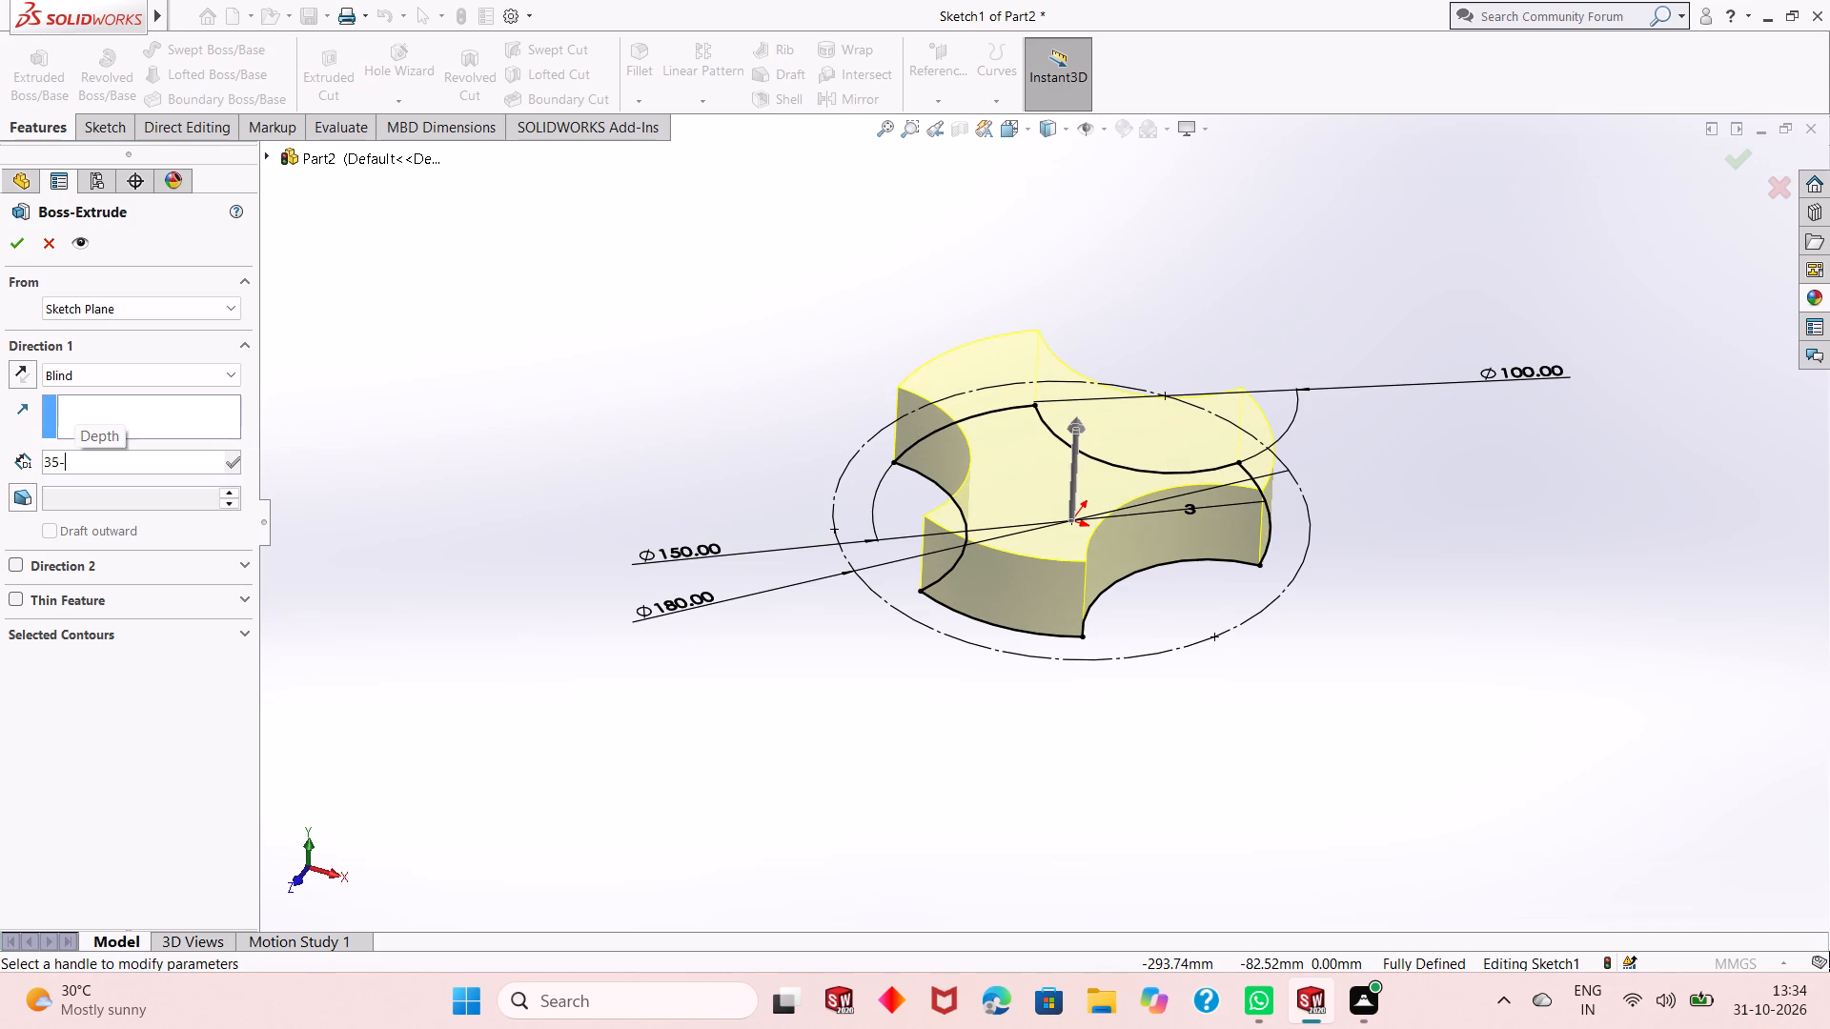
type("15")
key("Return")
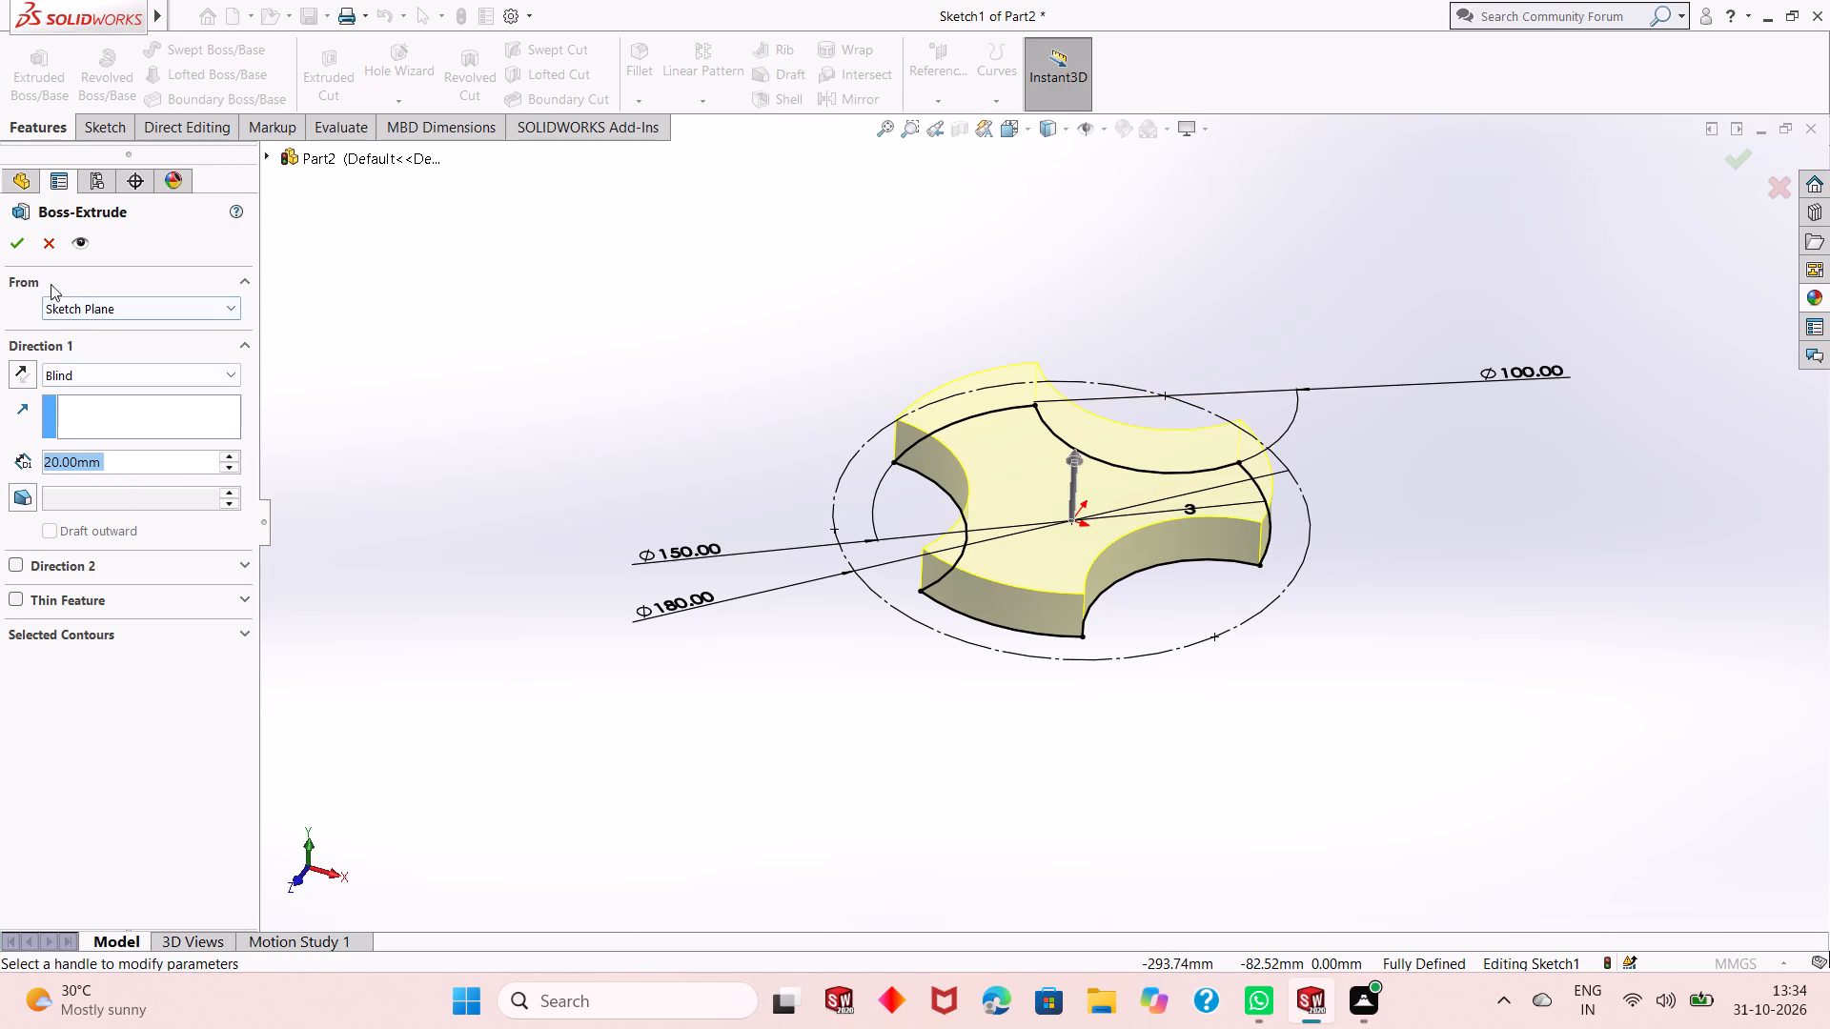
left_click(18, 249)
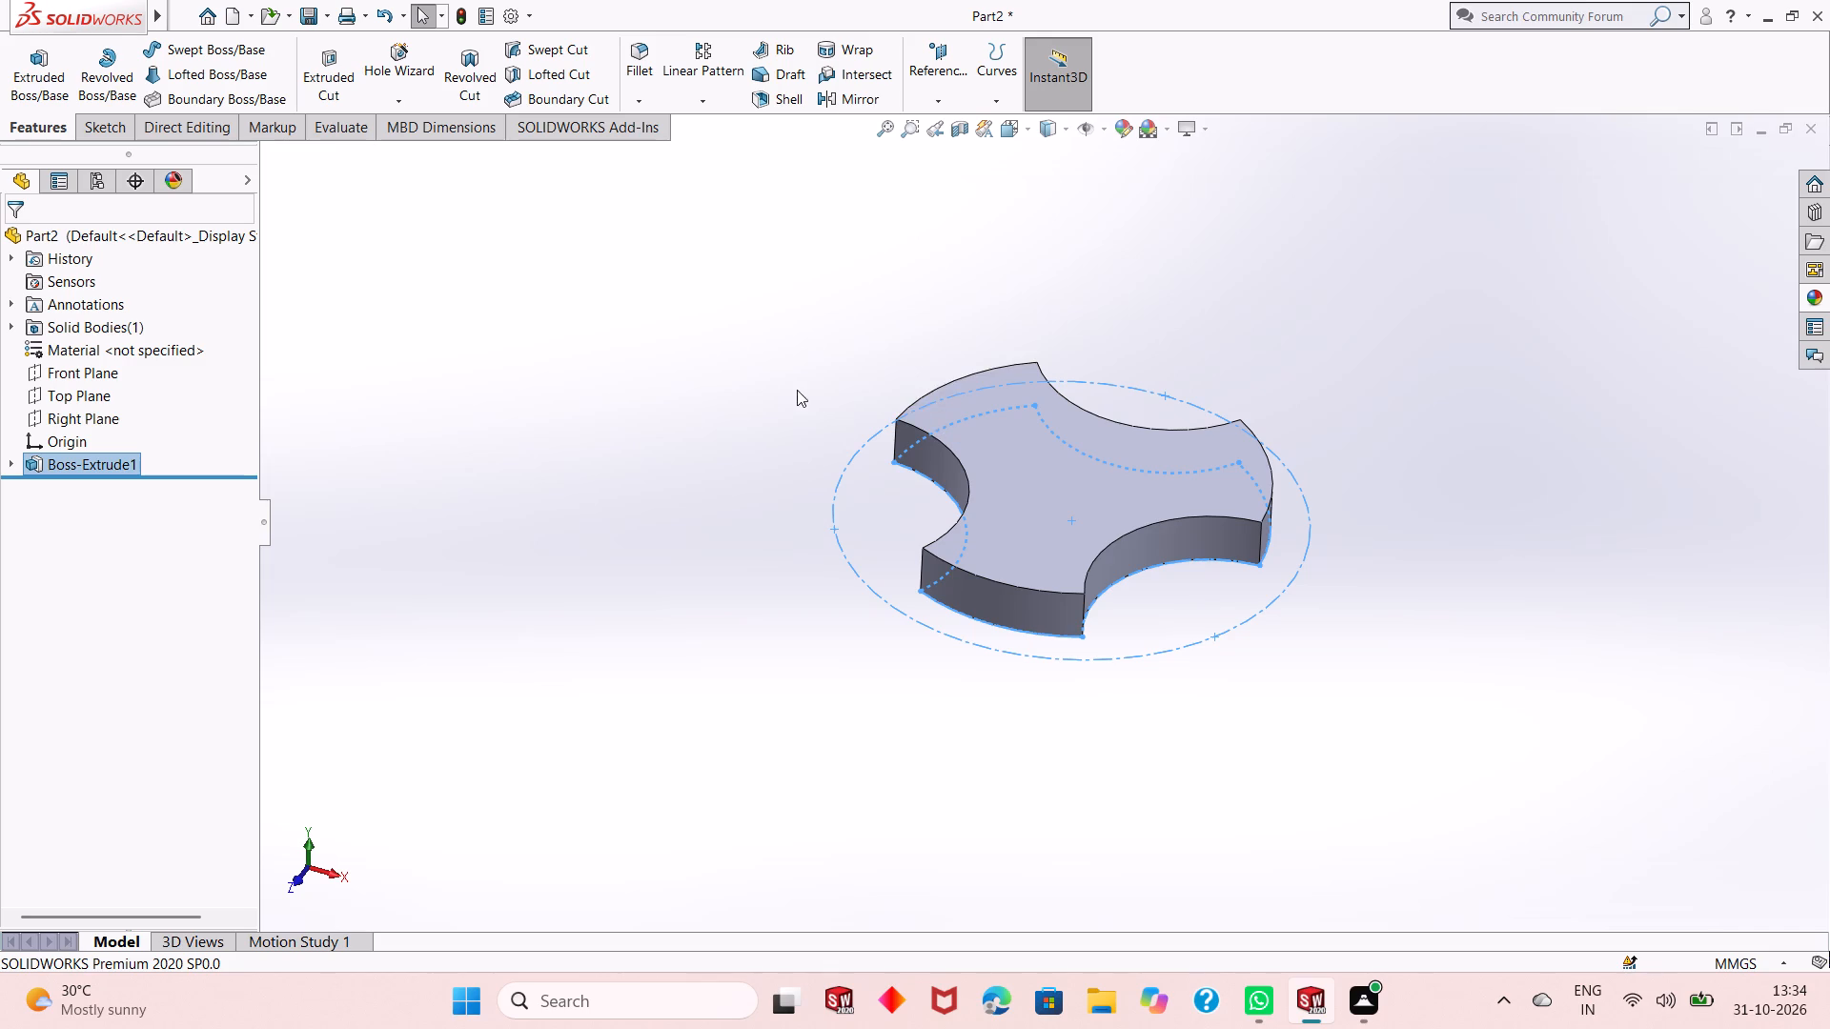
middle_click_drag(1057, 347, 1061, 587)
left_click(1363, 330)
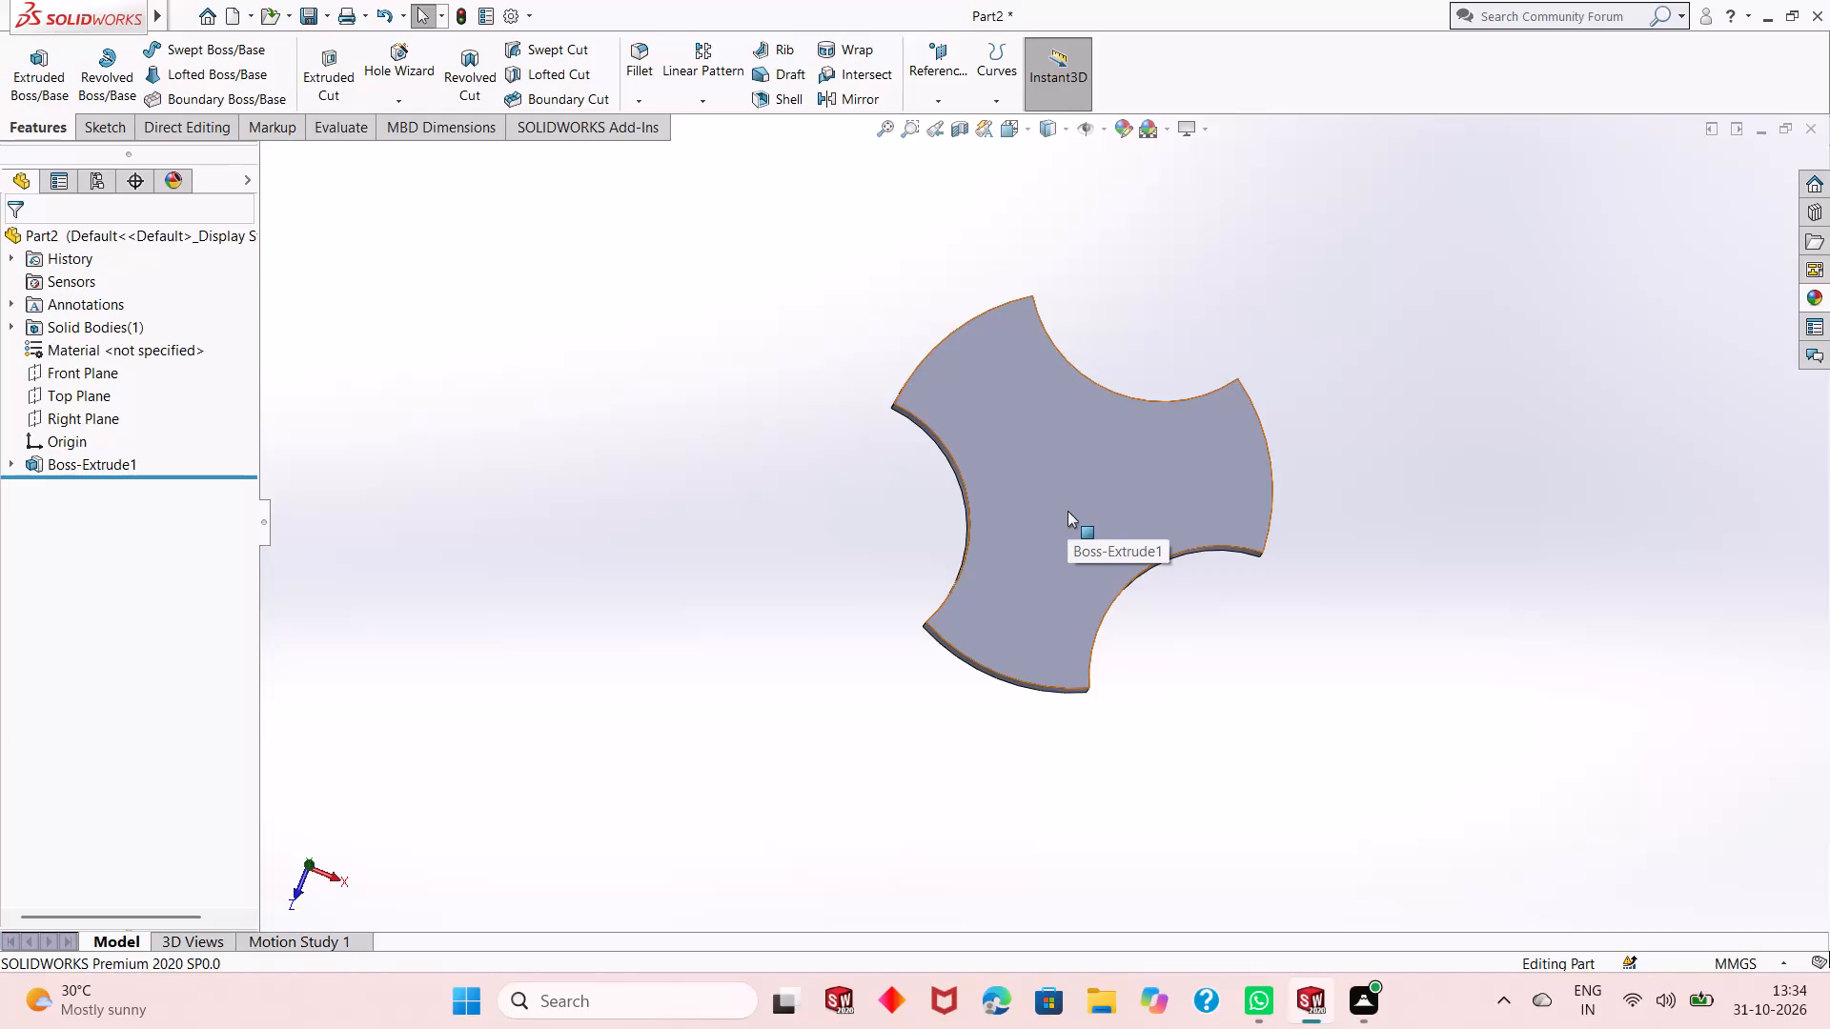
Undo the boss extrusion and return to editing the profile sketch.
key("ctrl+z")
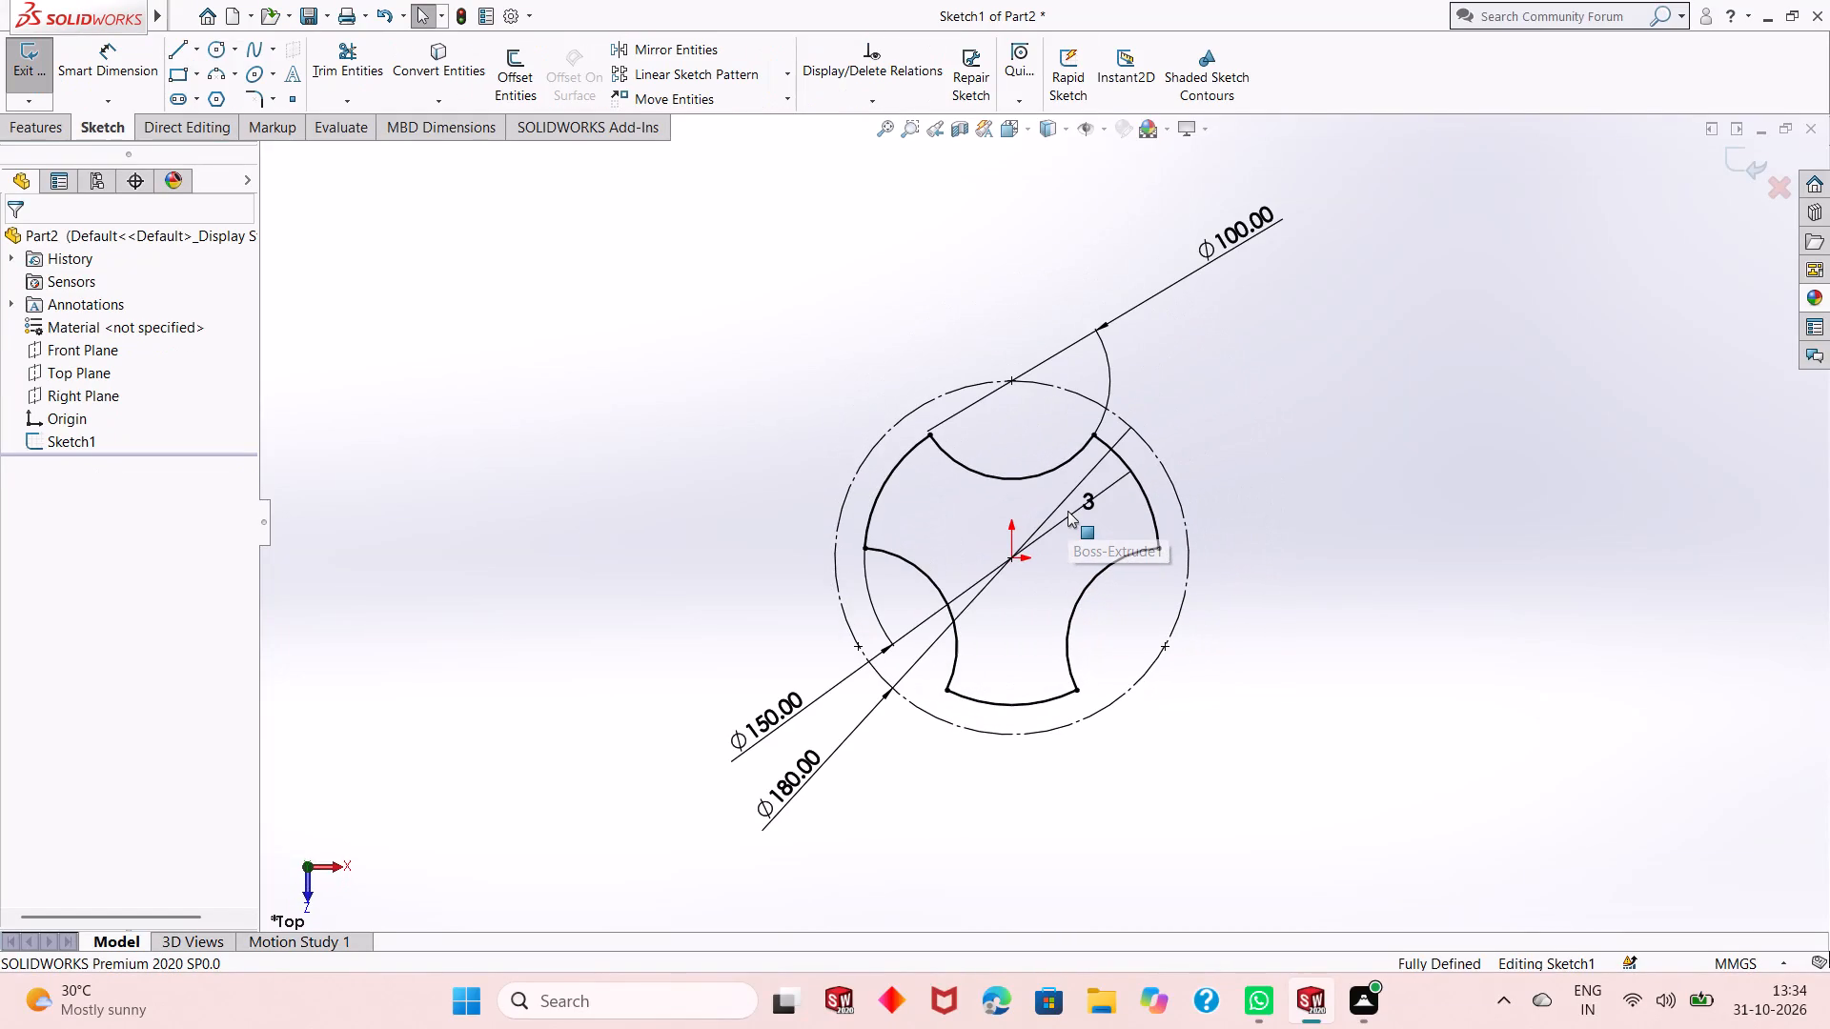
Sketch a circle centred on the origin, about 134 mm in diameter, inside the 150 mm profile.
scroll(1018, 519, "down", 2)
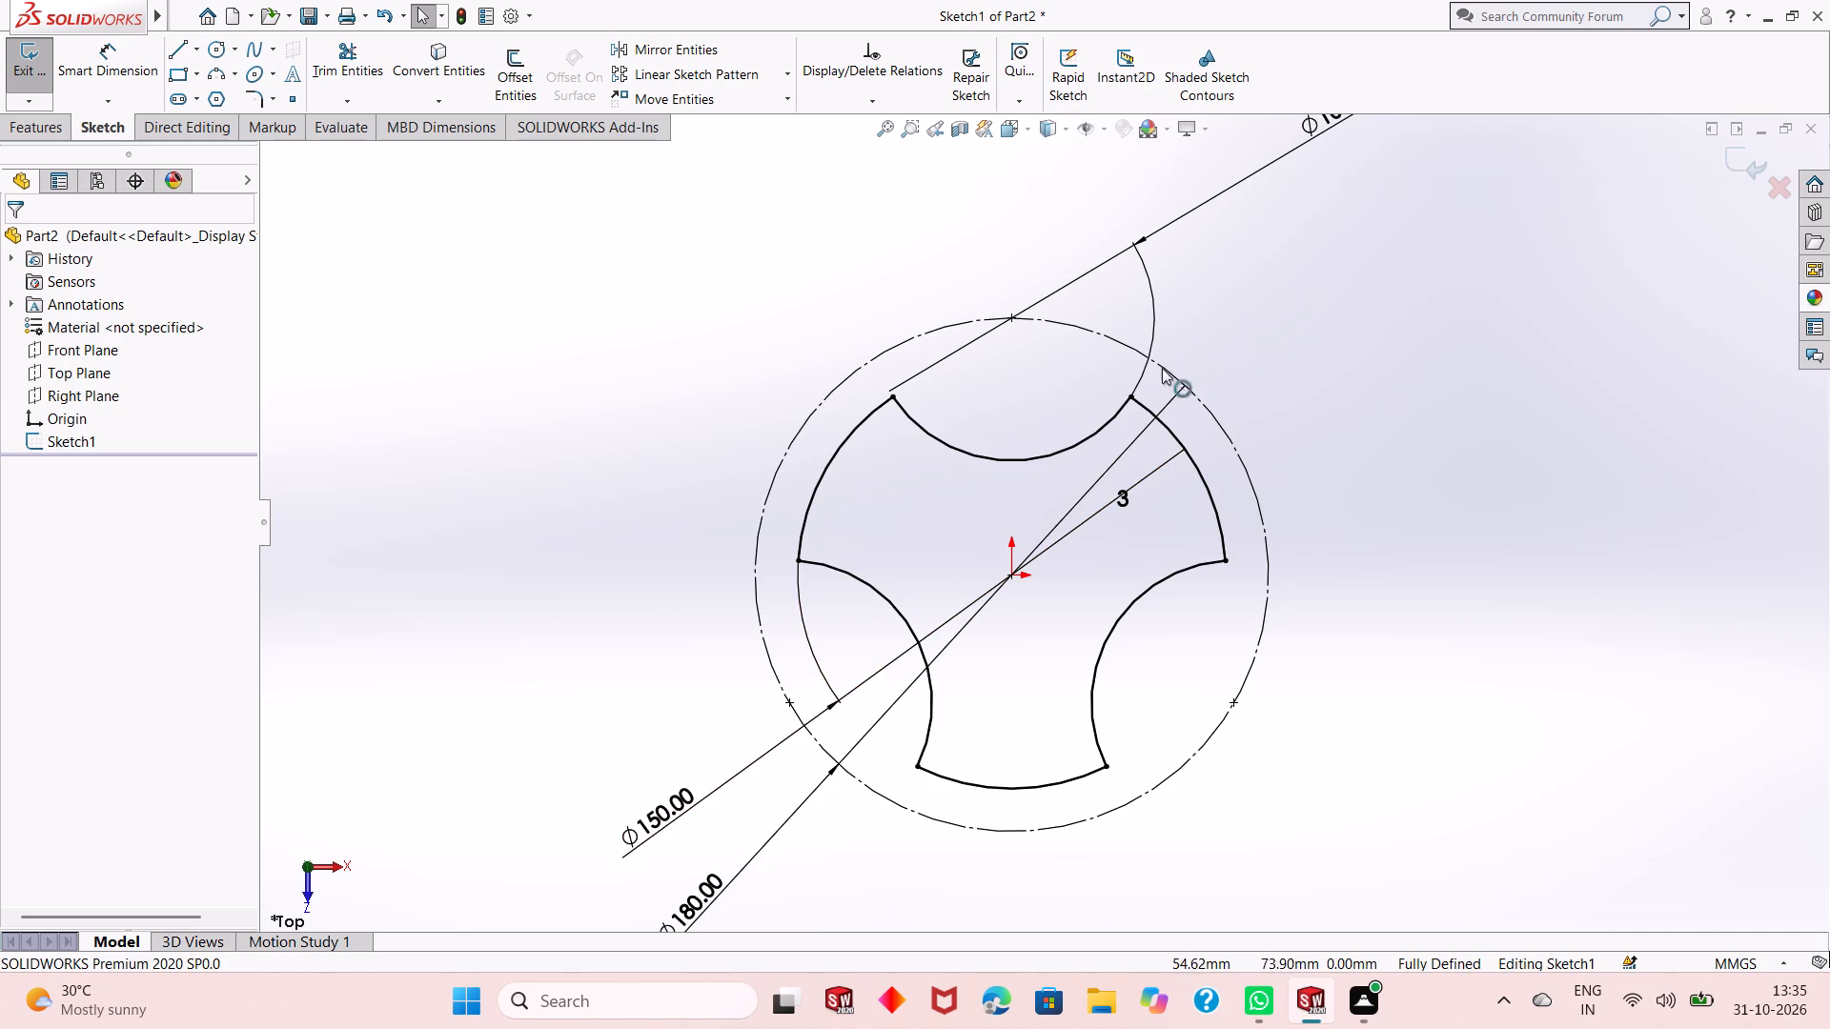
left_click(214, 46)
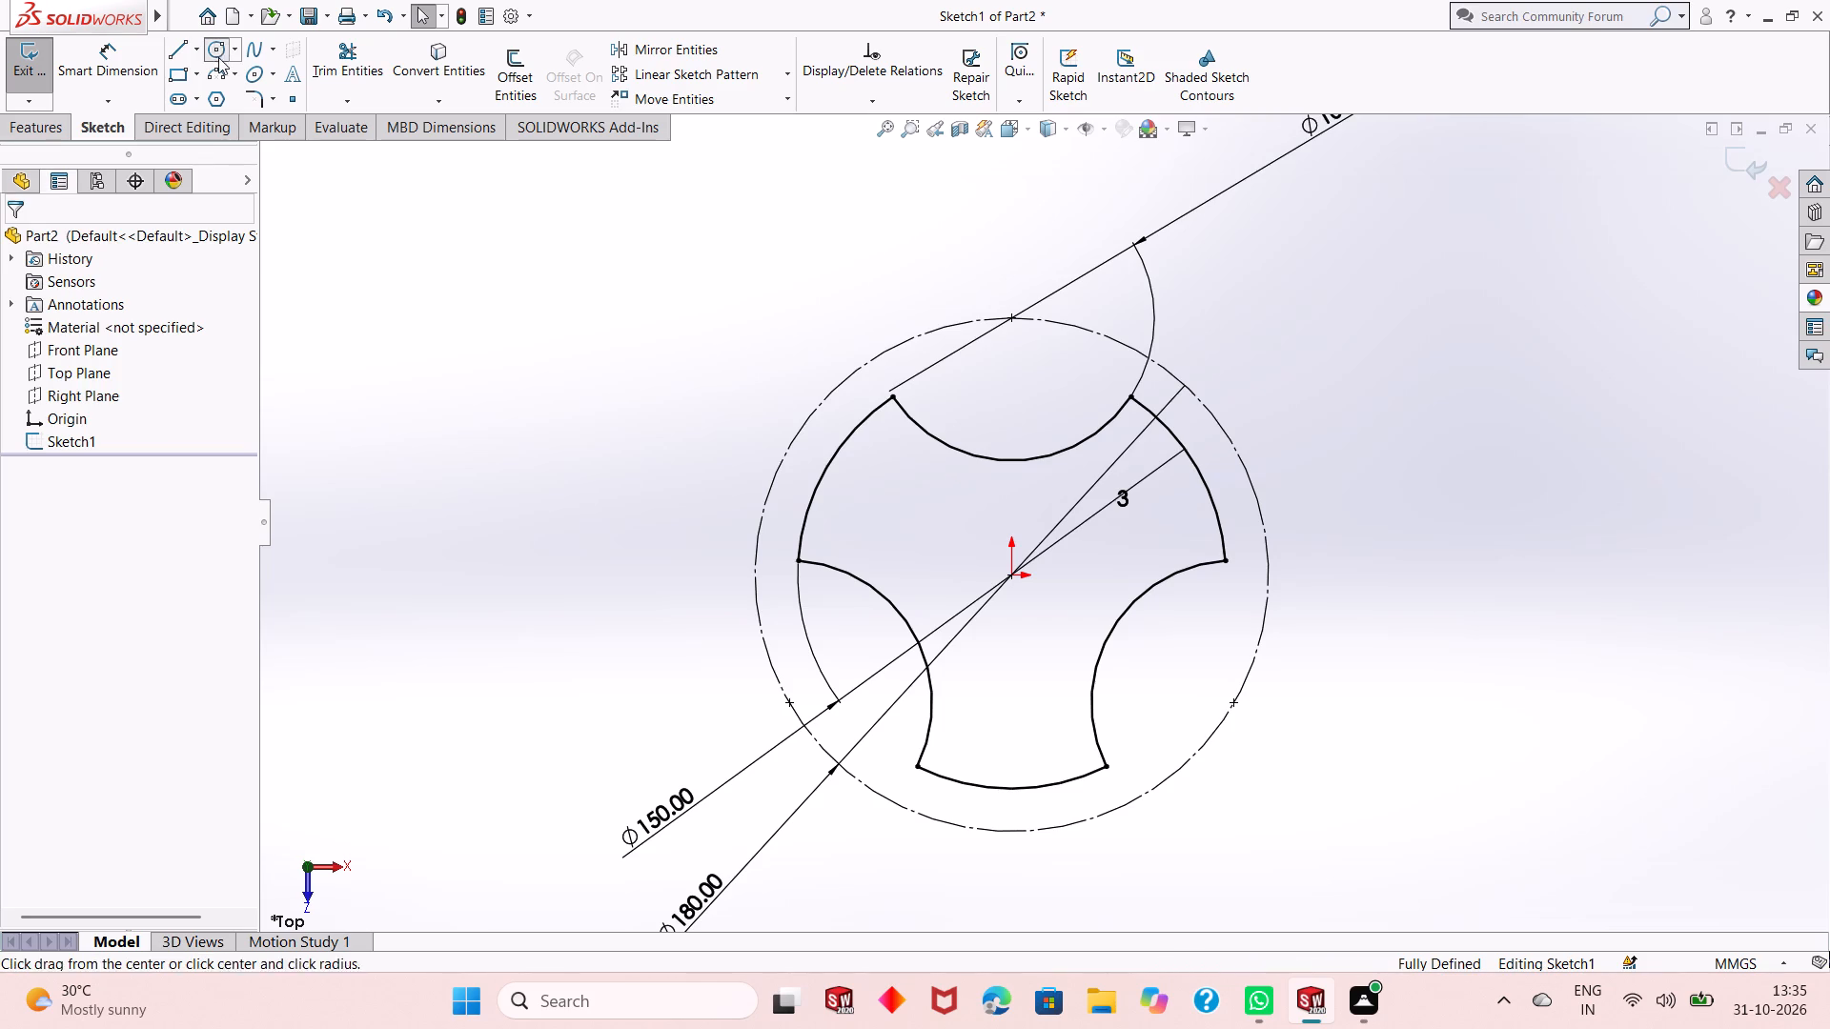
left_click(1014, 574)
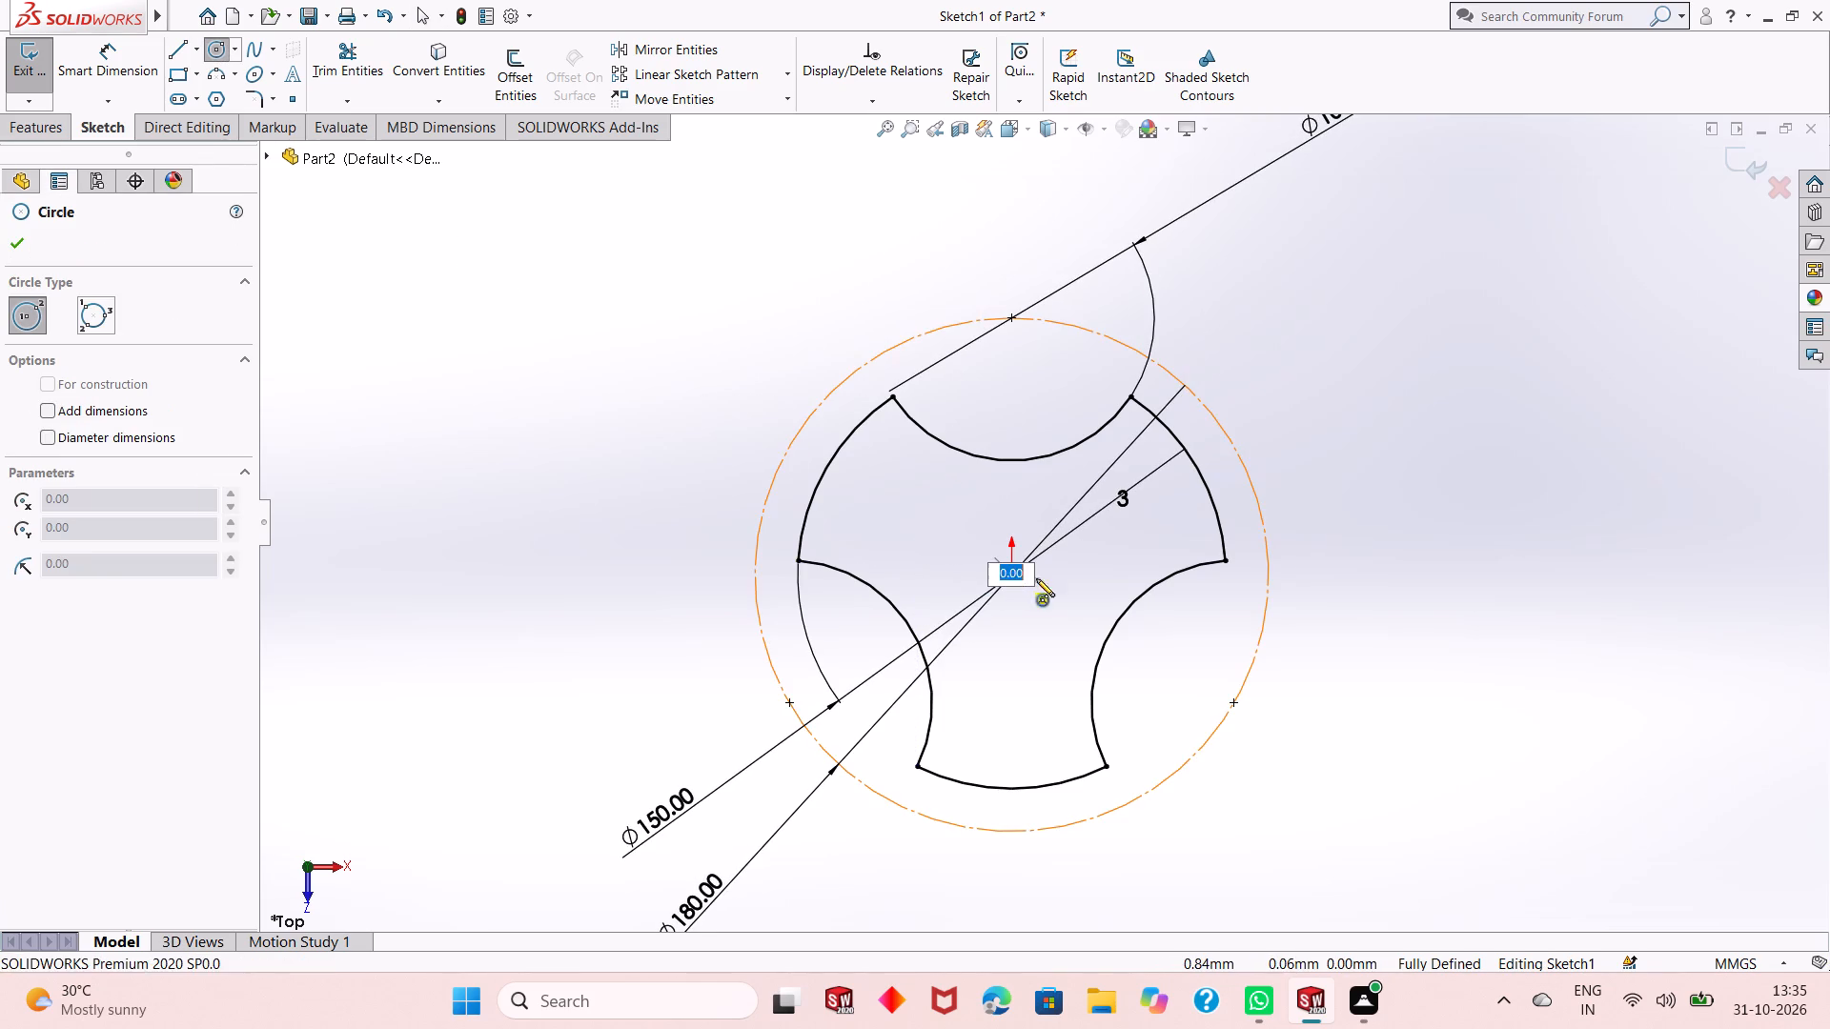
left_click(1181, 665)
right_click(1328, 456)
left_click(1340, 467)
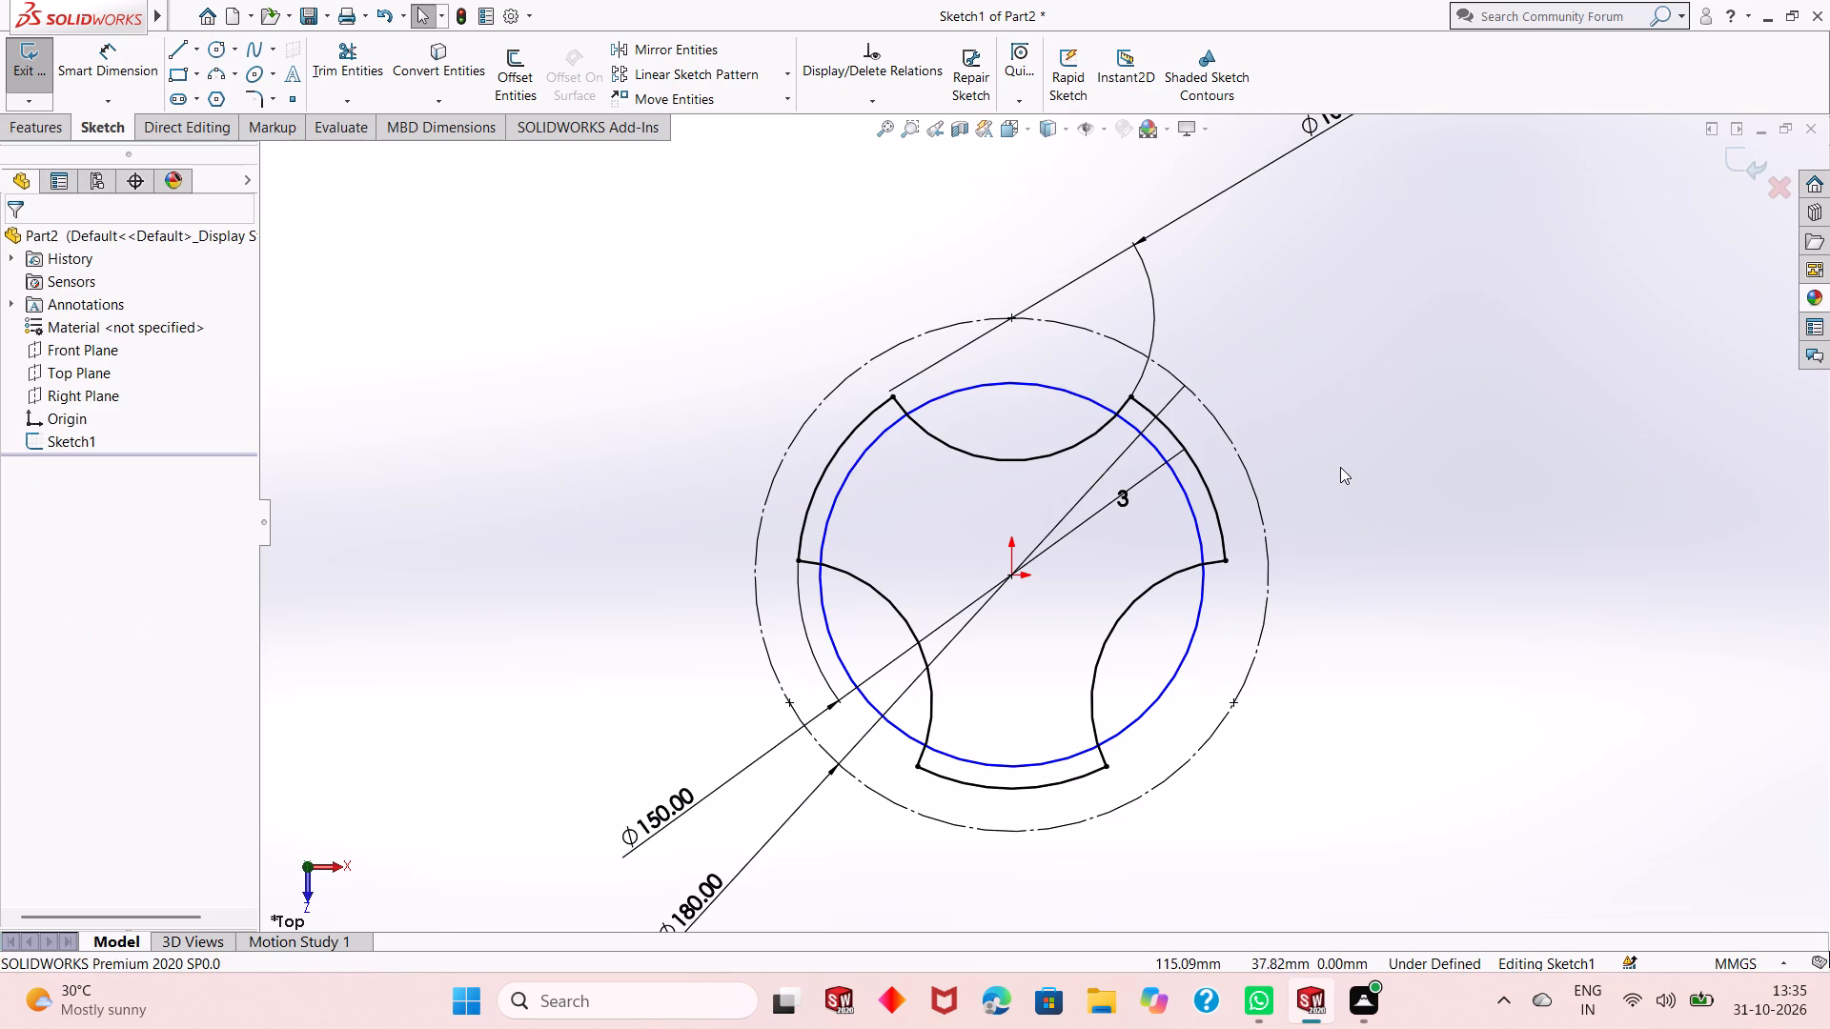
Dimension the new inner circle's diameter as 136 mm (68+68).
left_click(135, 70)
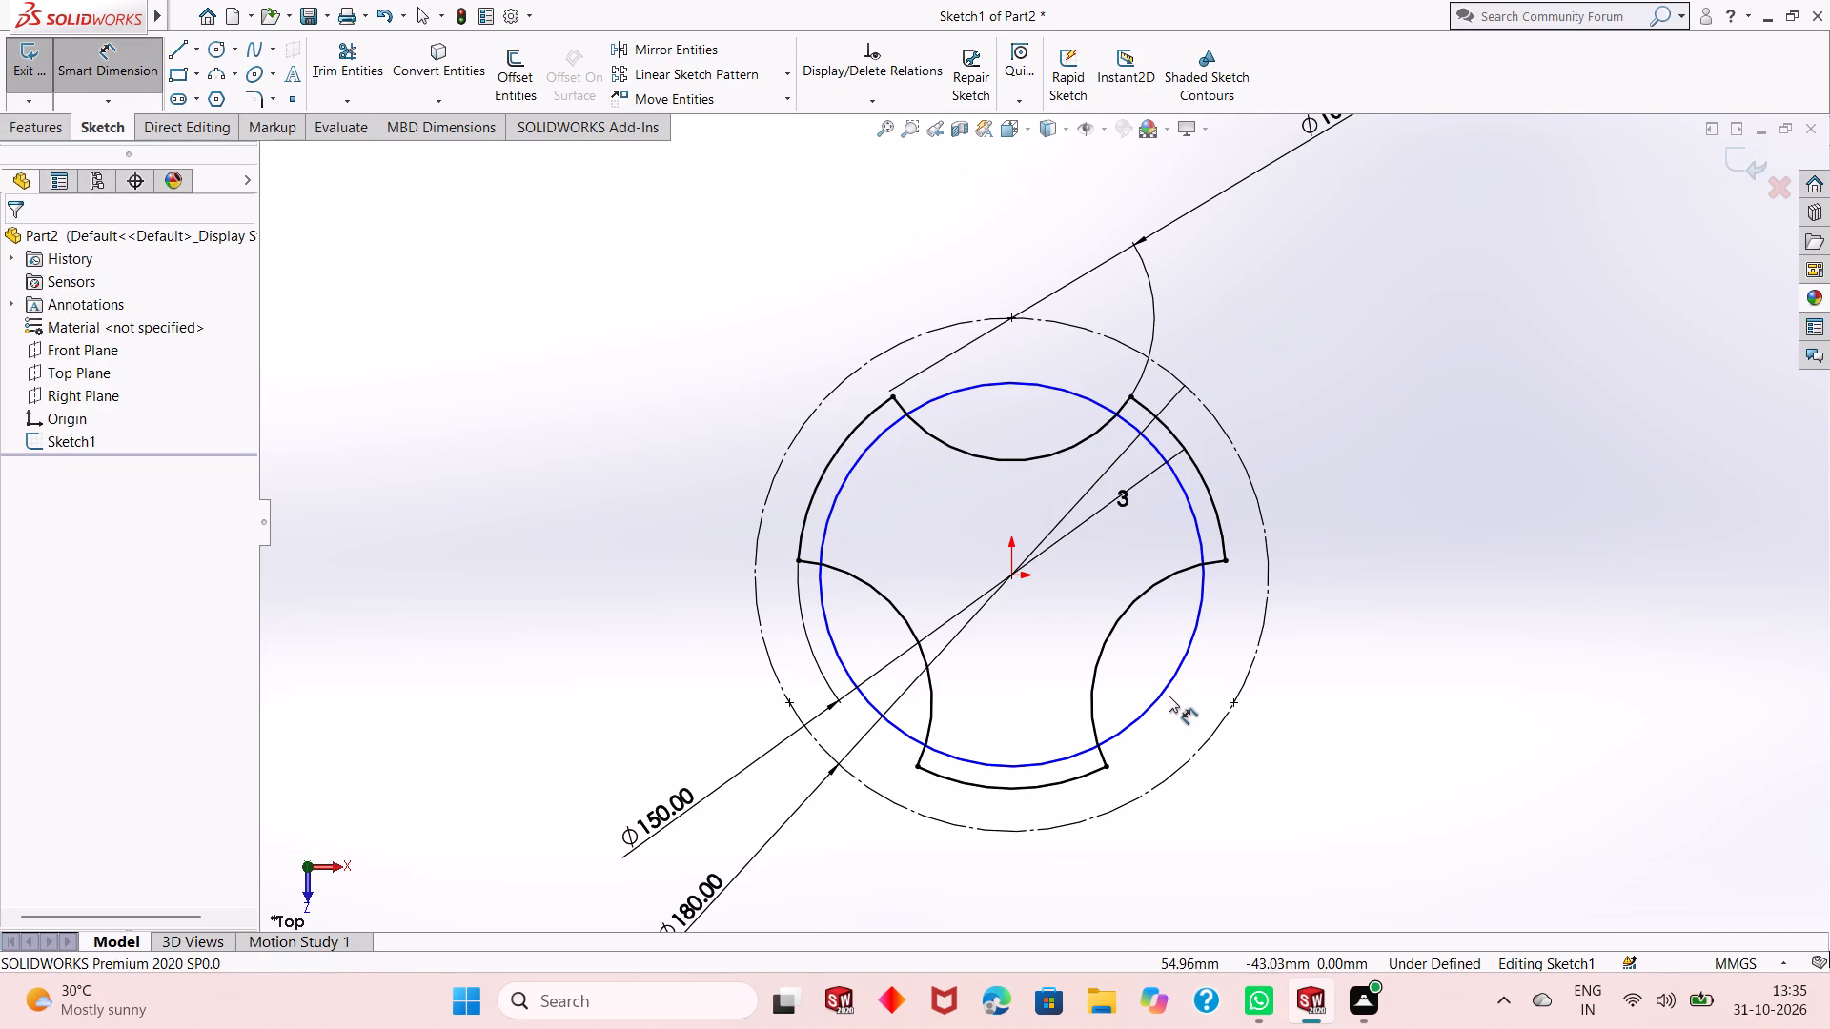
left_click(1169, 691)
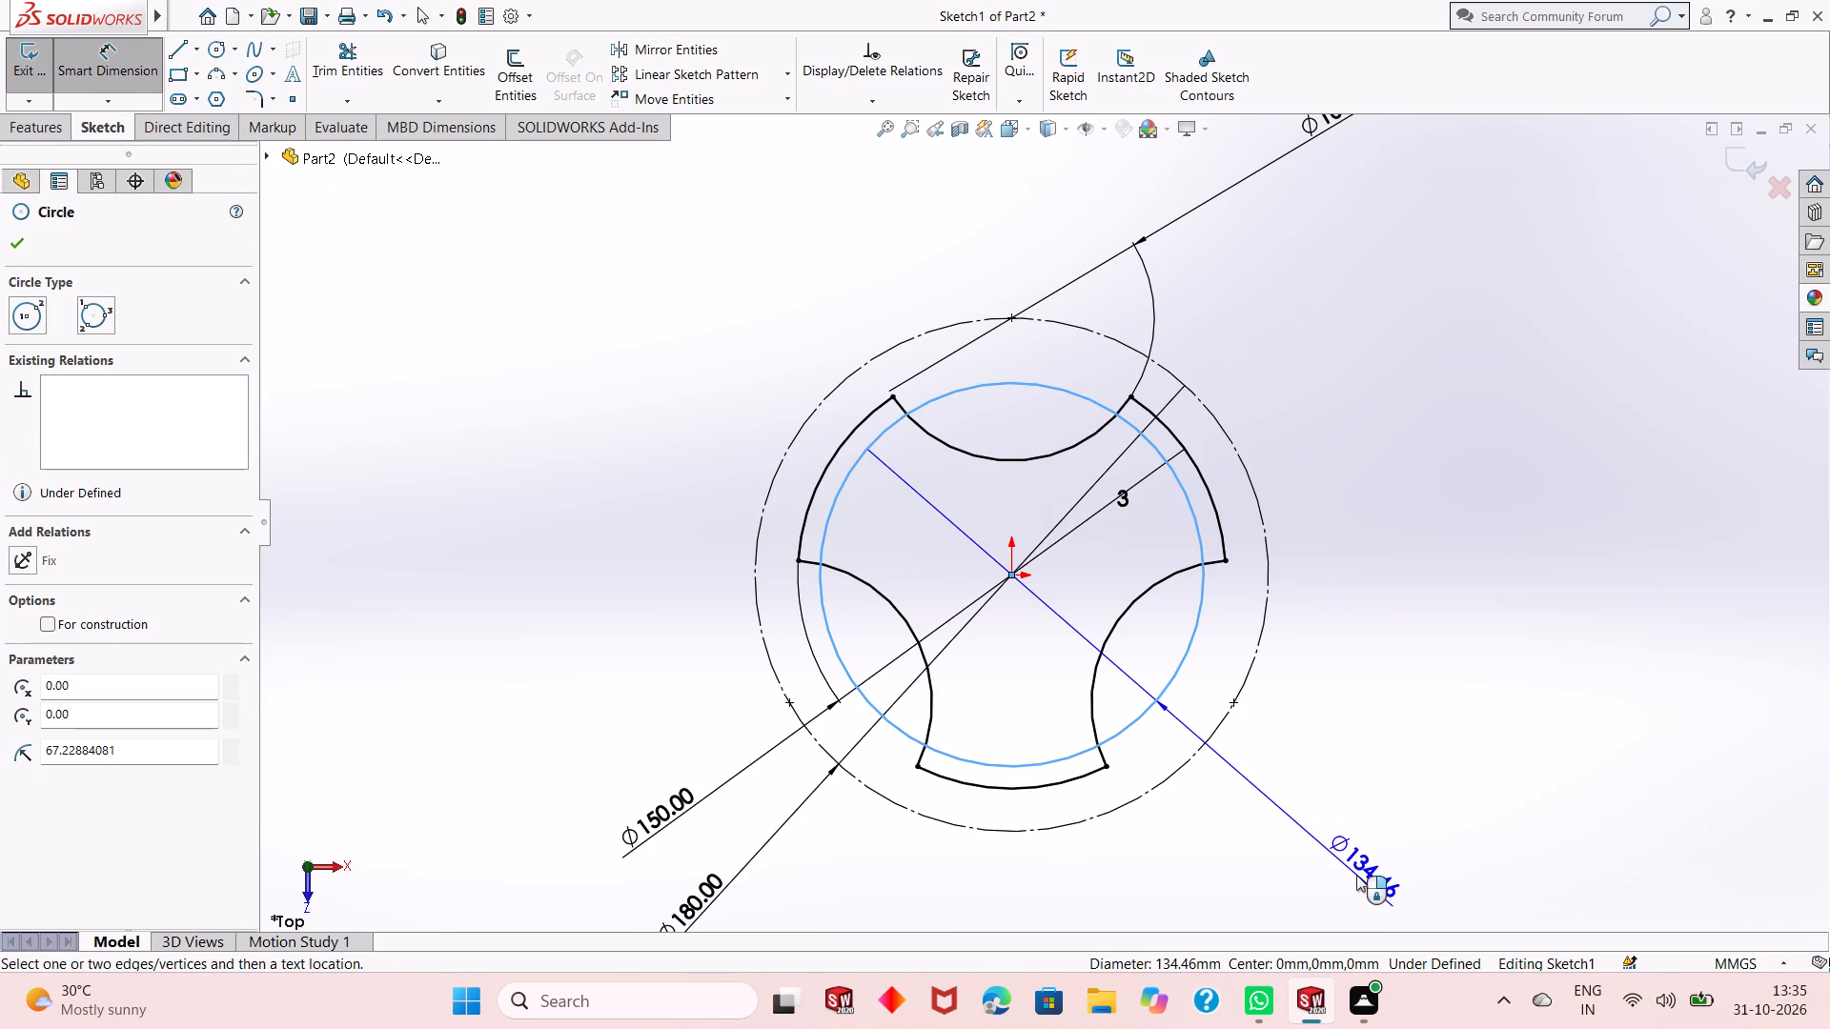
left_click(1363, 857)
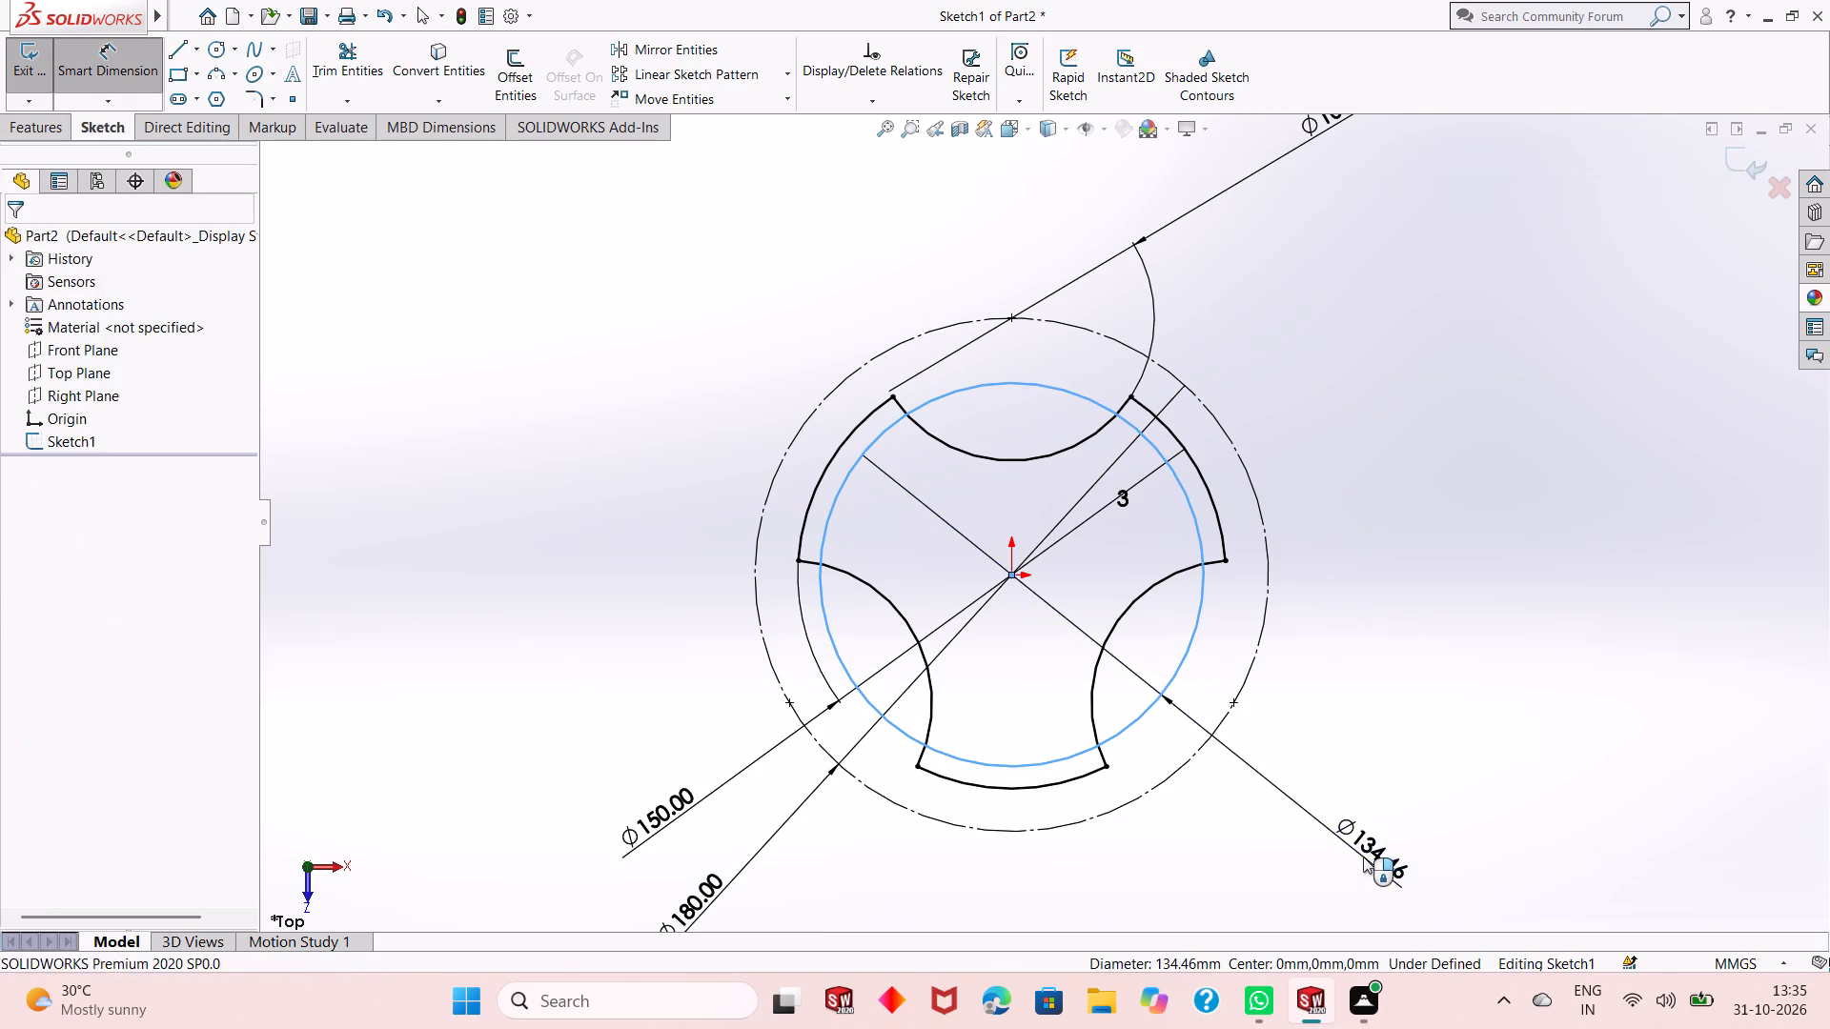
type("68+68")
key("Return")
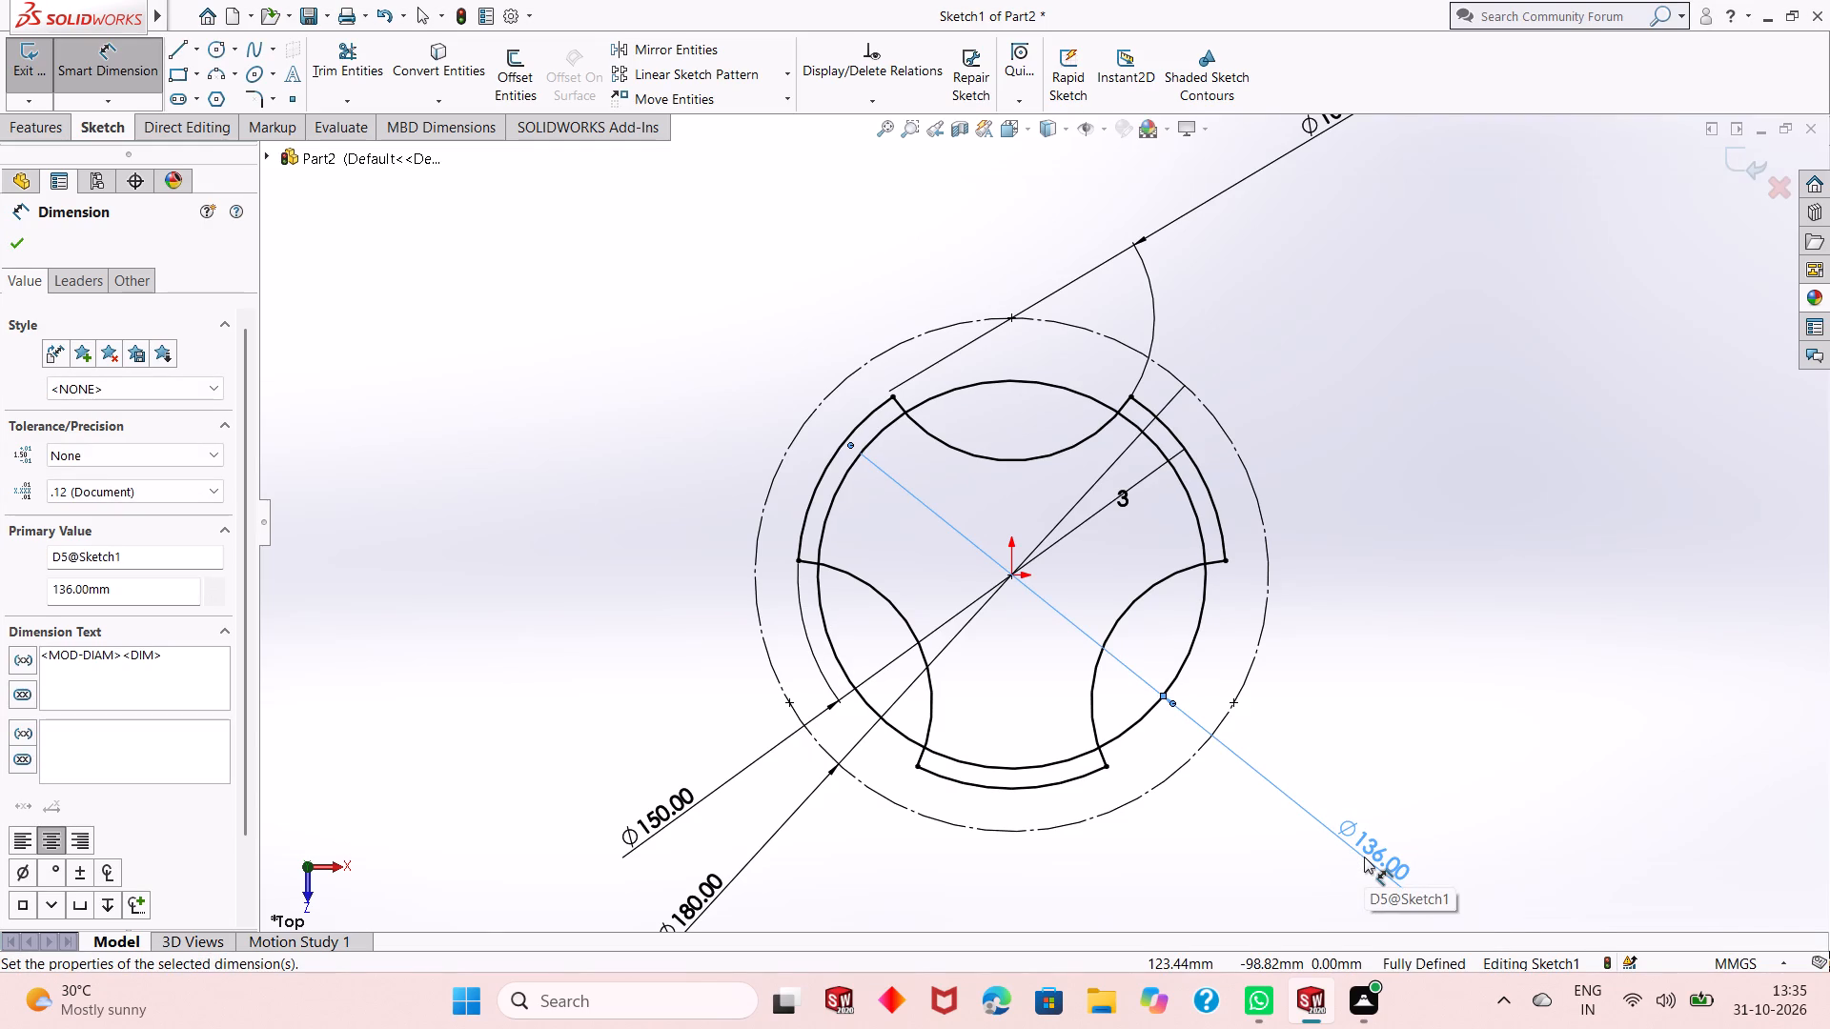
right_click(1332, 559)
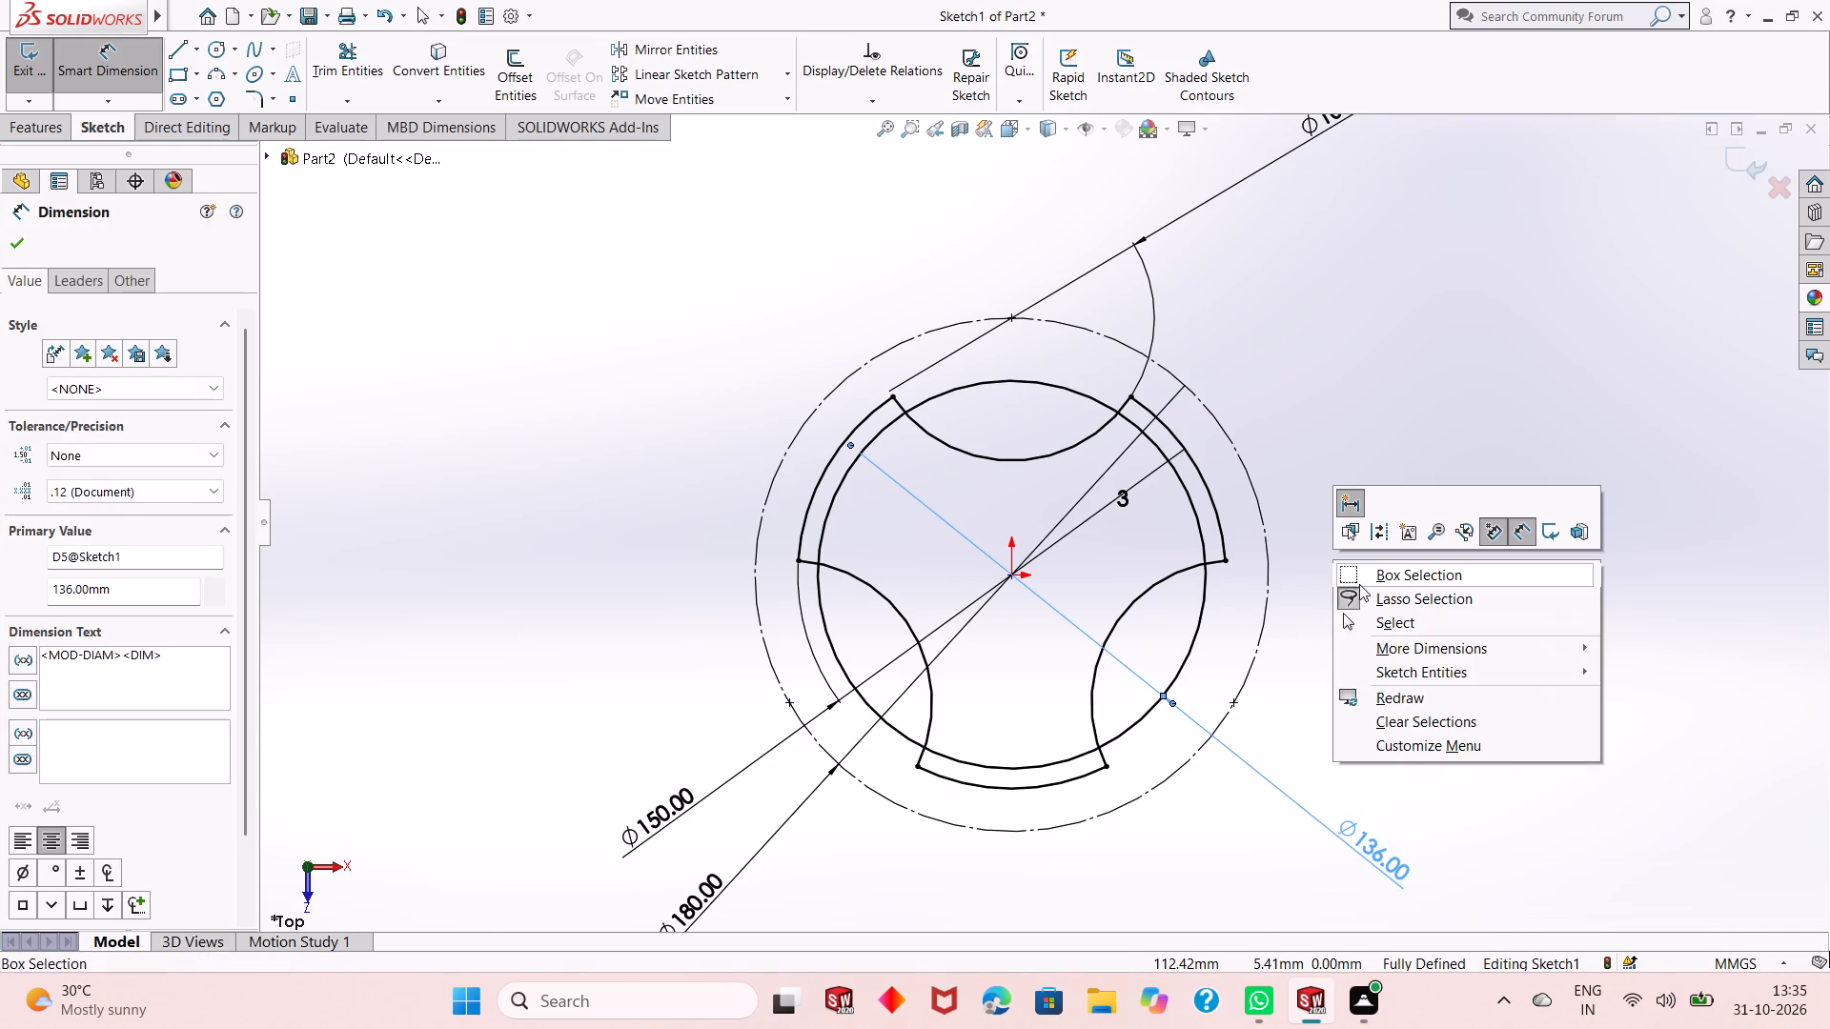
left_click(1372, 615)
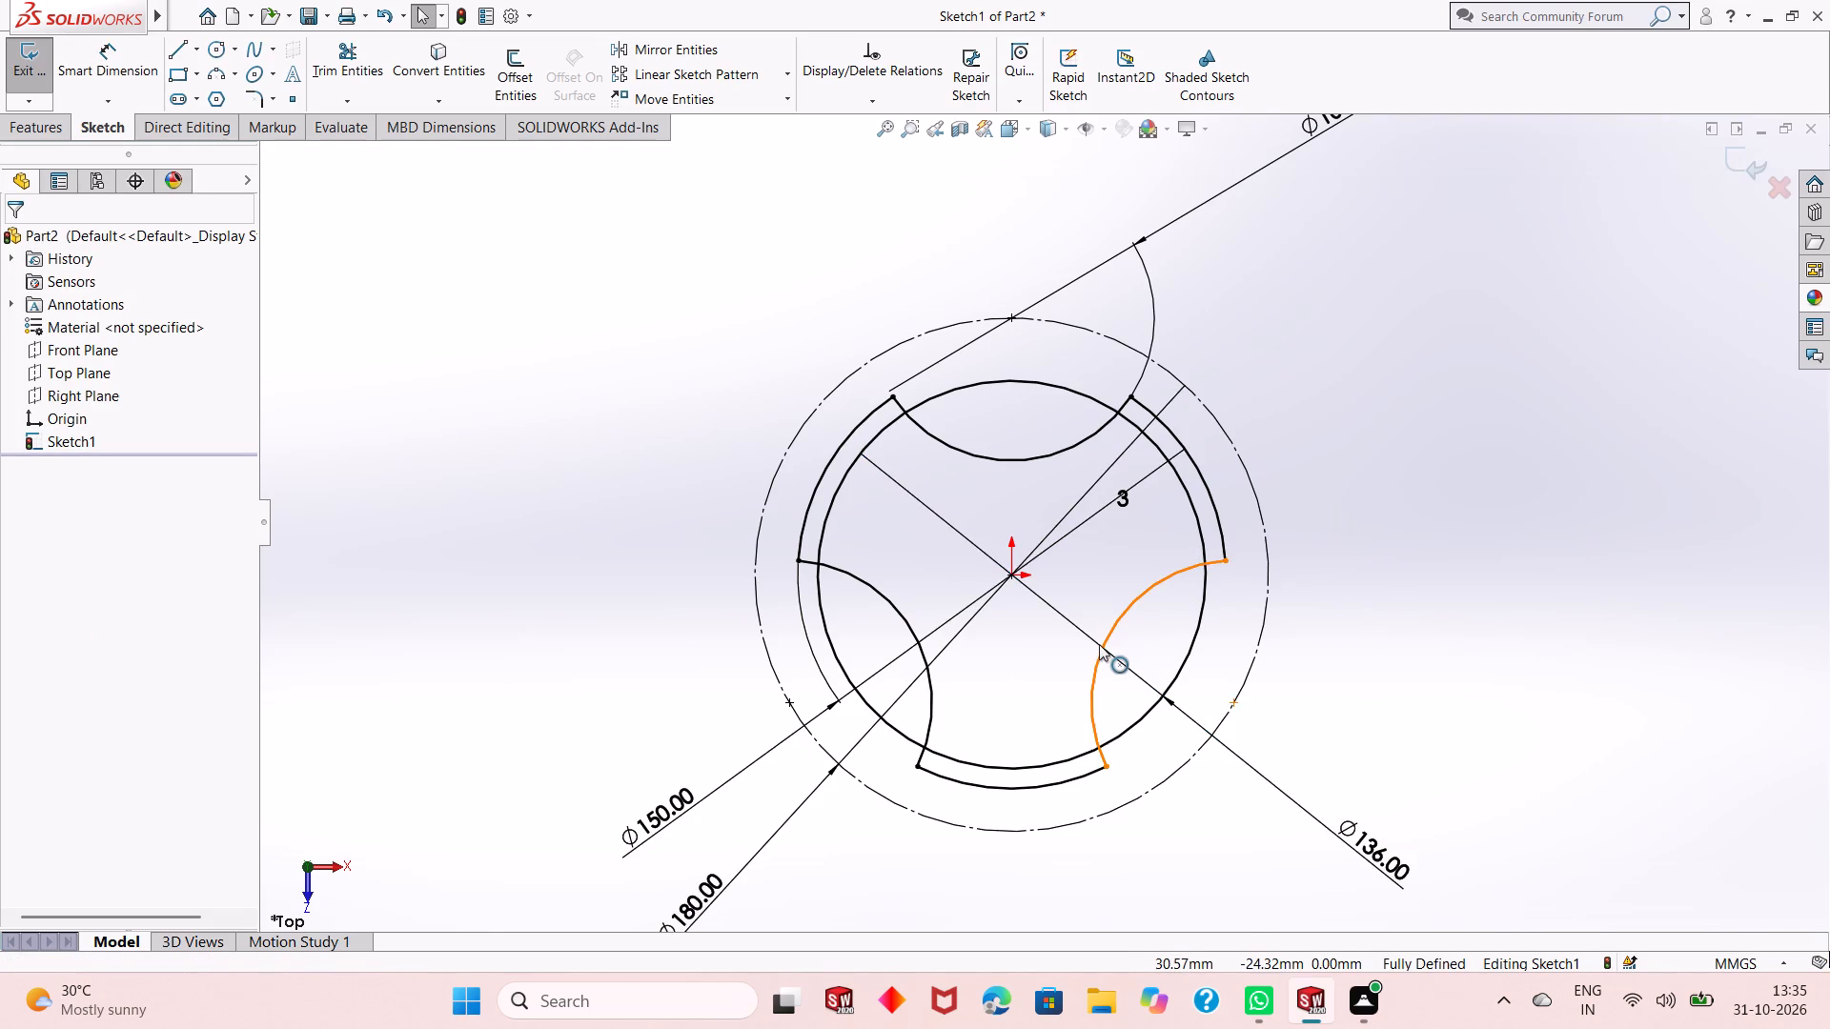
Draw a vertical construction line about 41 mm long upward from the lowest point of the top notch arc.
scroll(1099, 644, "up", 1)
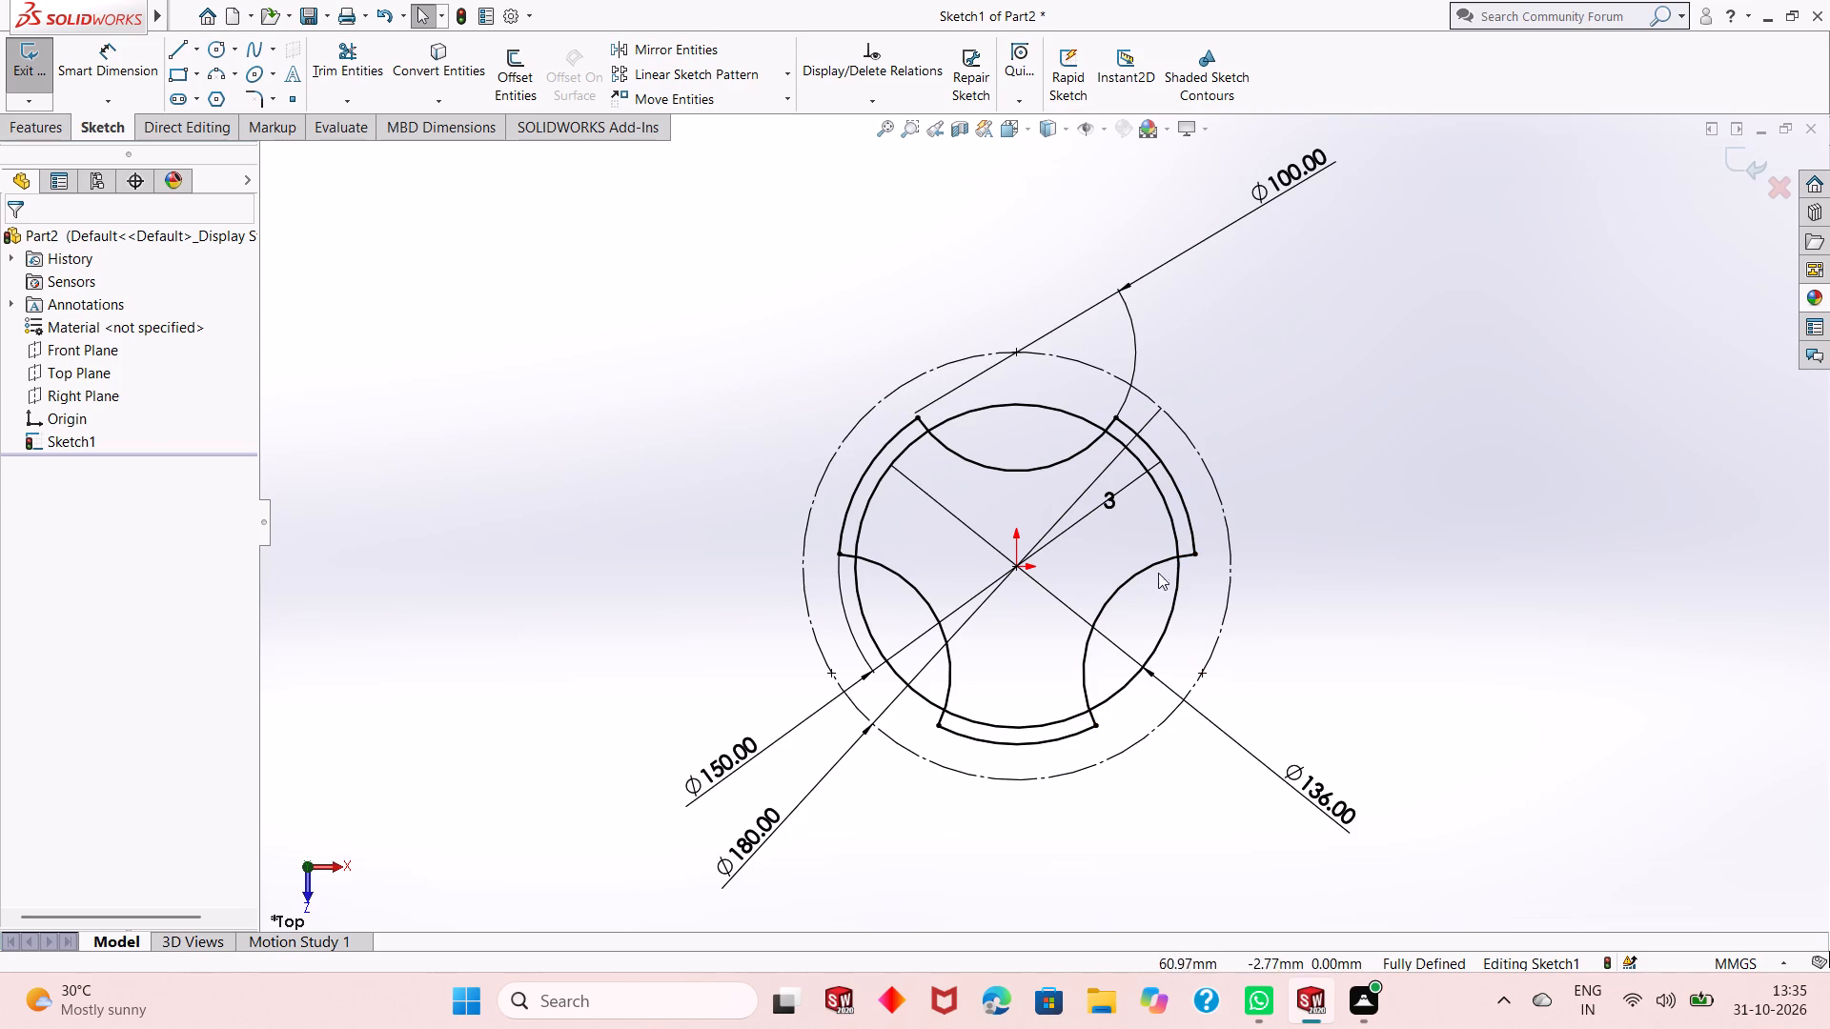
left_click(203, 54)
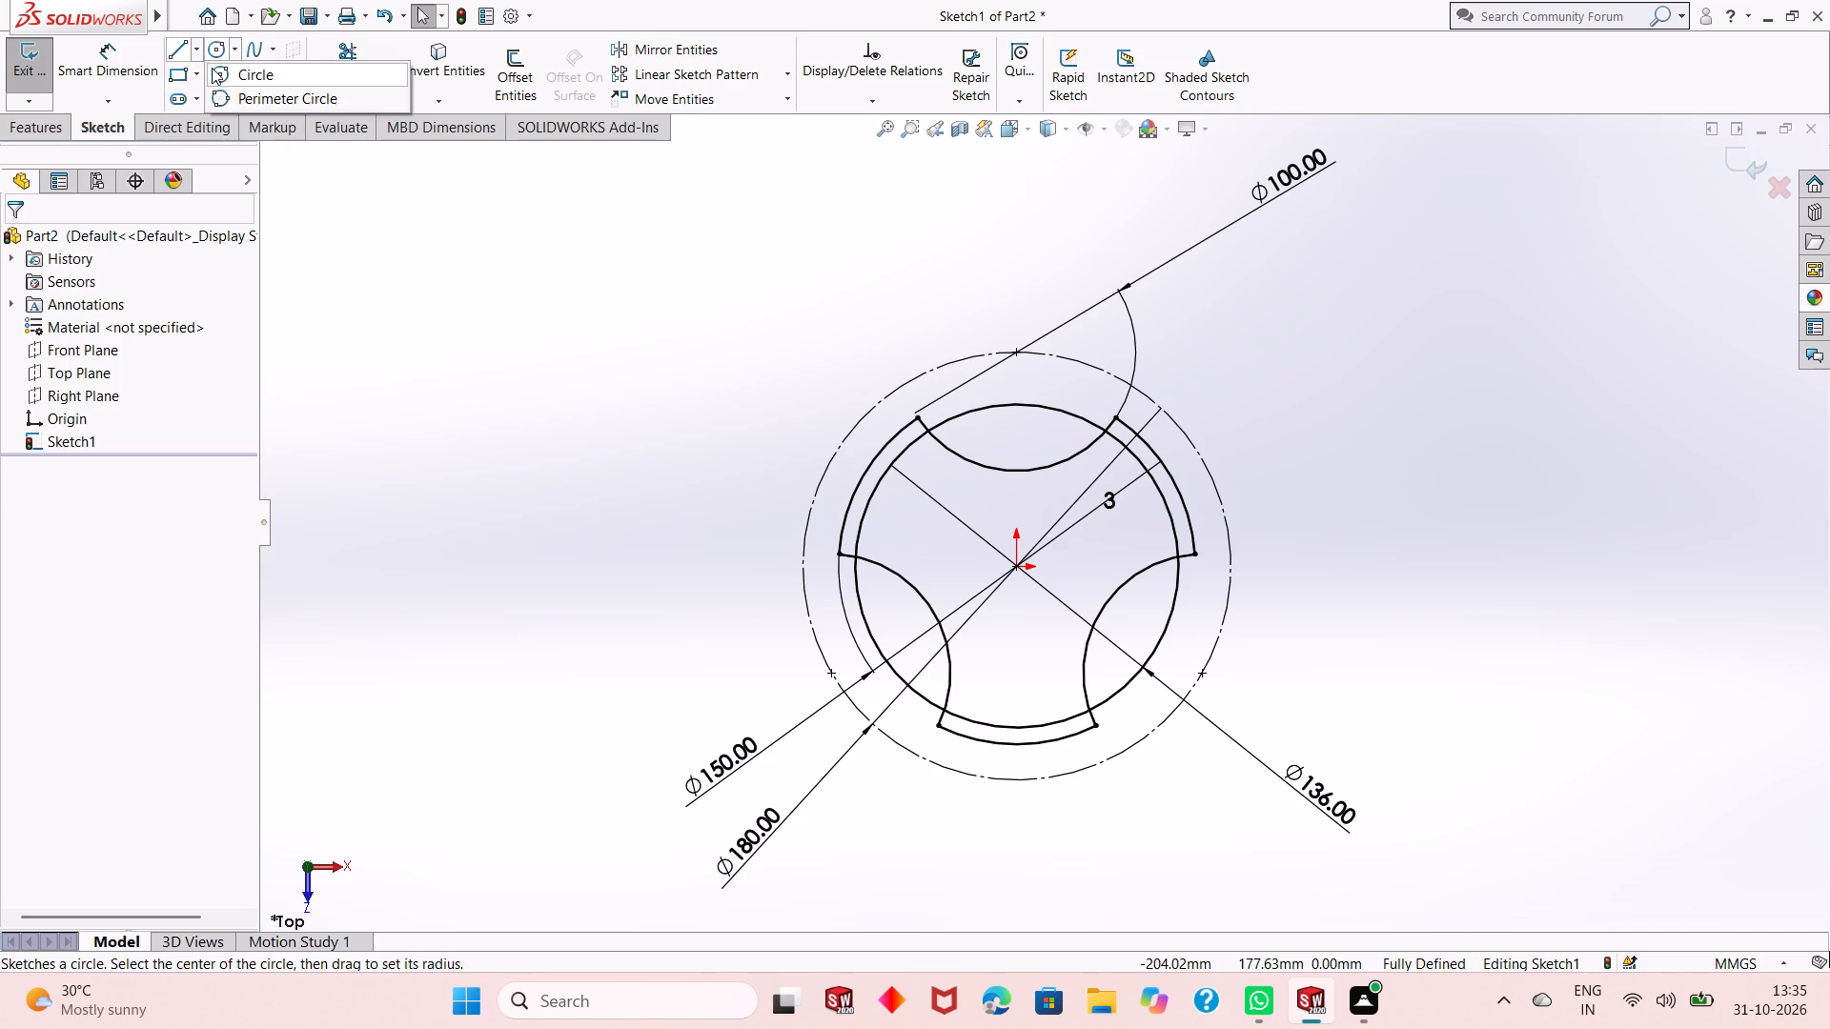
left_click(213, 92)
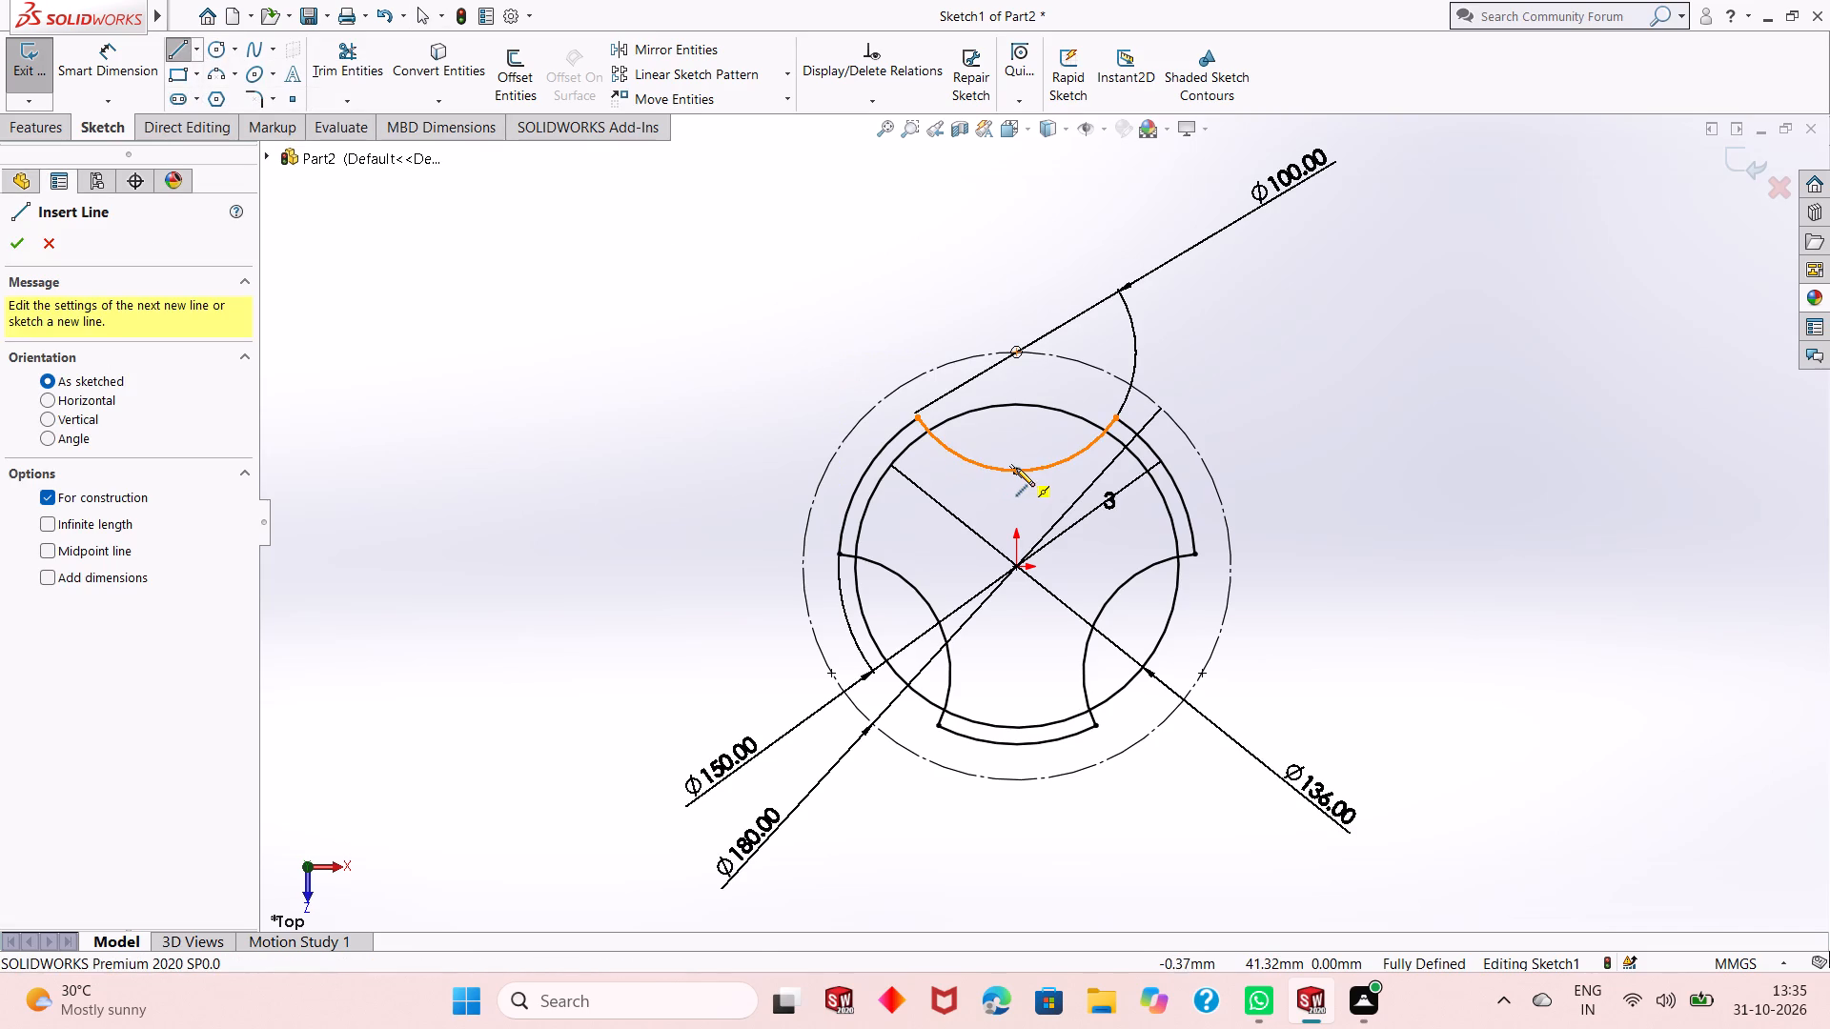
left_click(1017, 469)
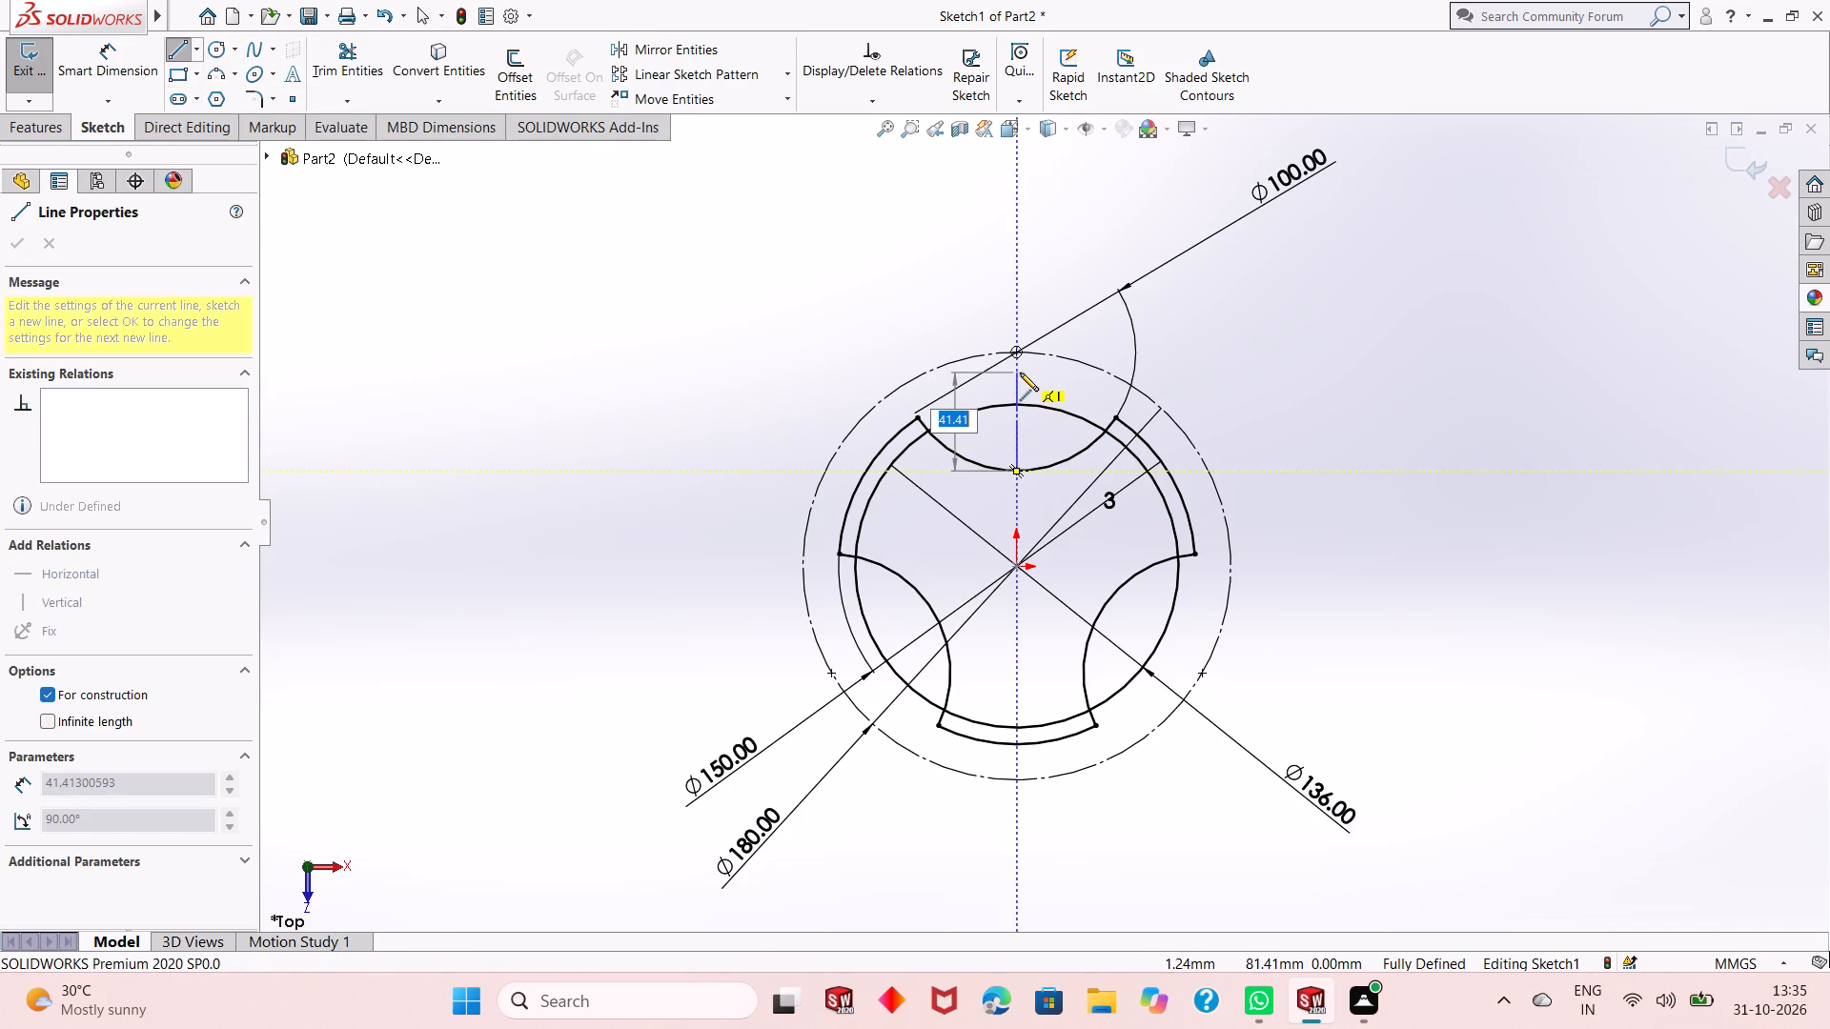
left_click(1020, 373)
right_click(1020, 373)
left_click(1049, 375)
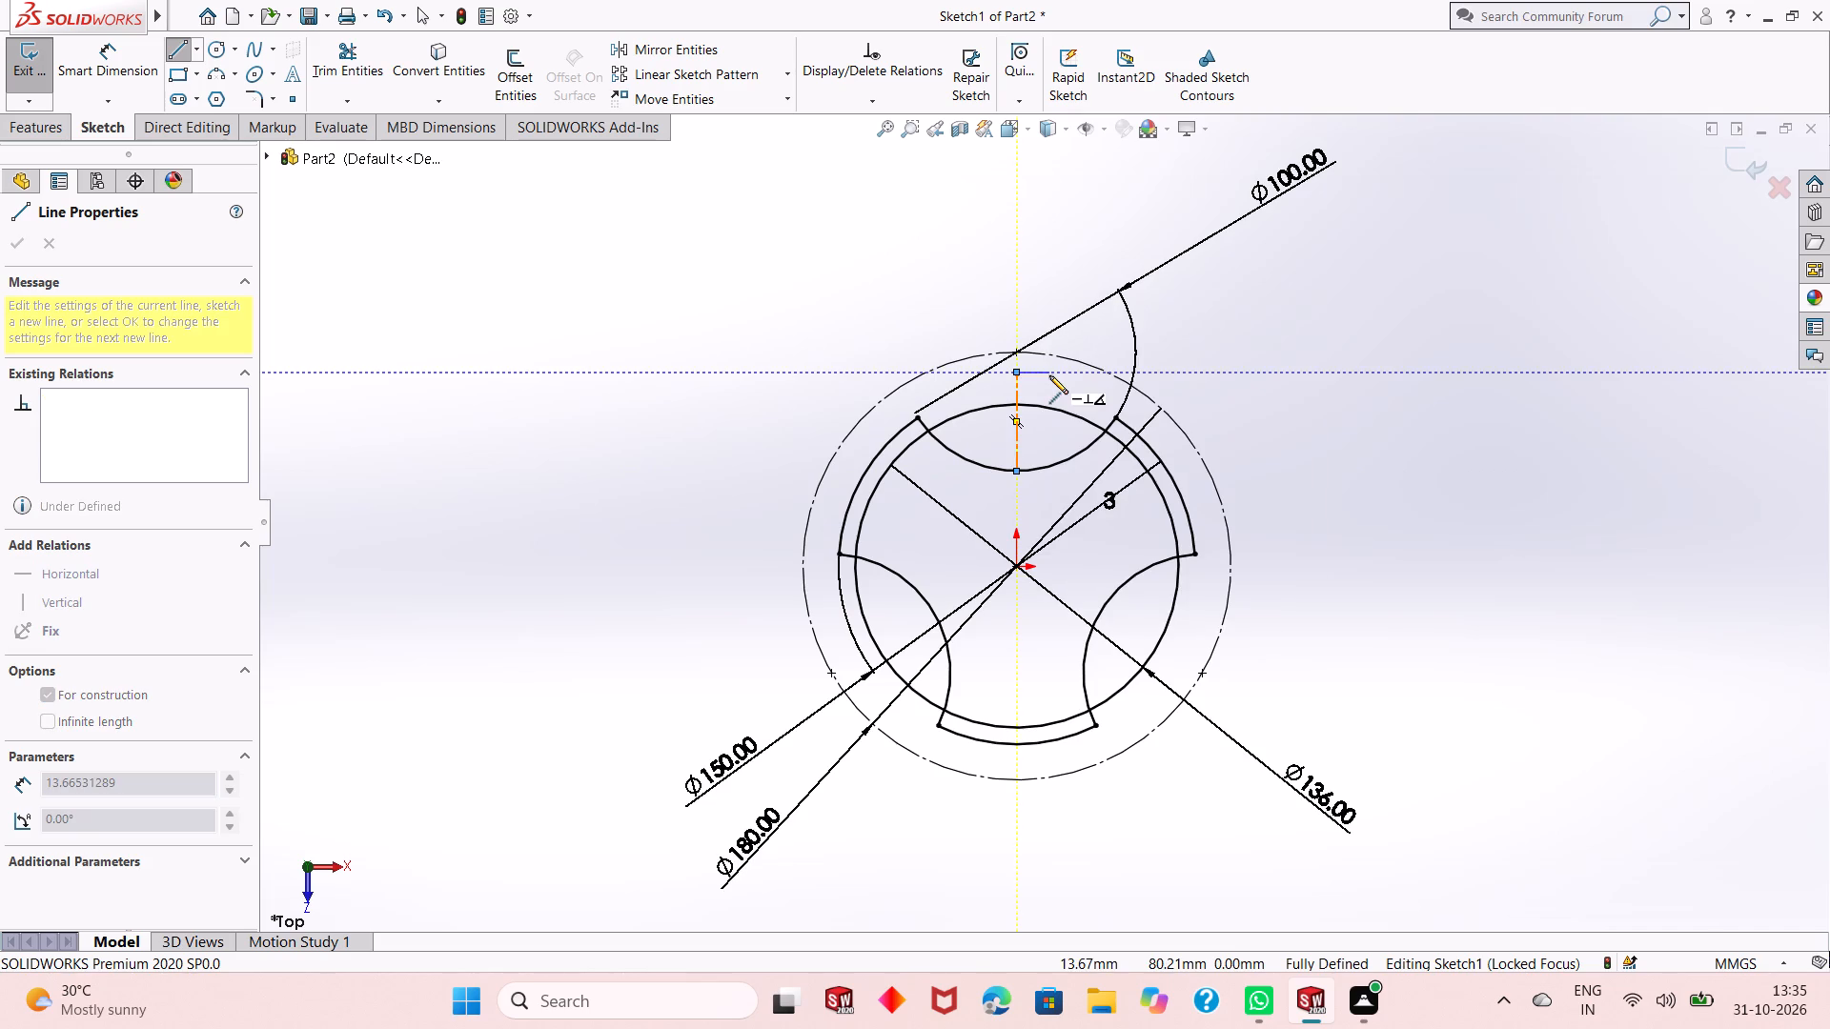
right_click(1050, 376)
left_click(1069, 387)
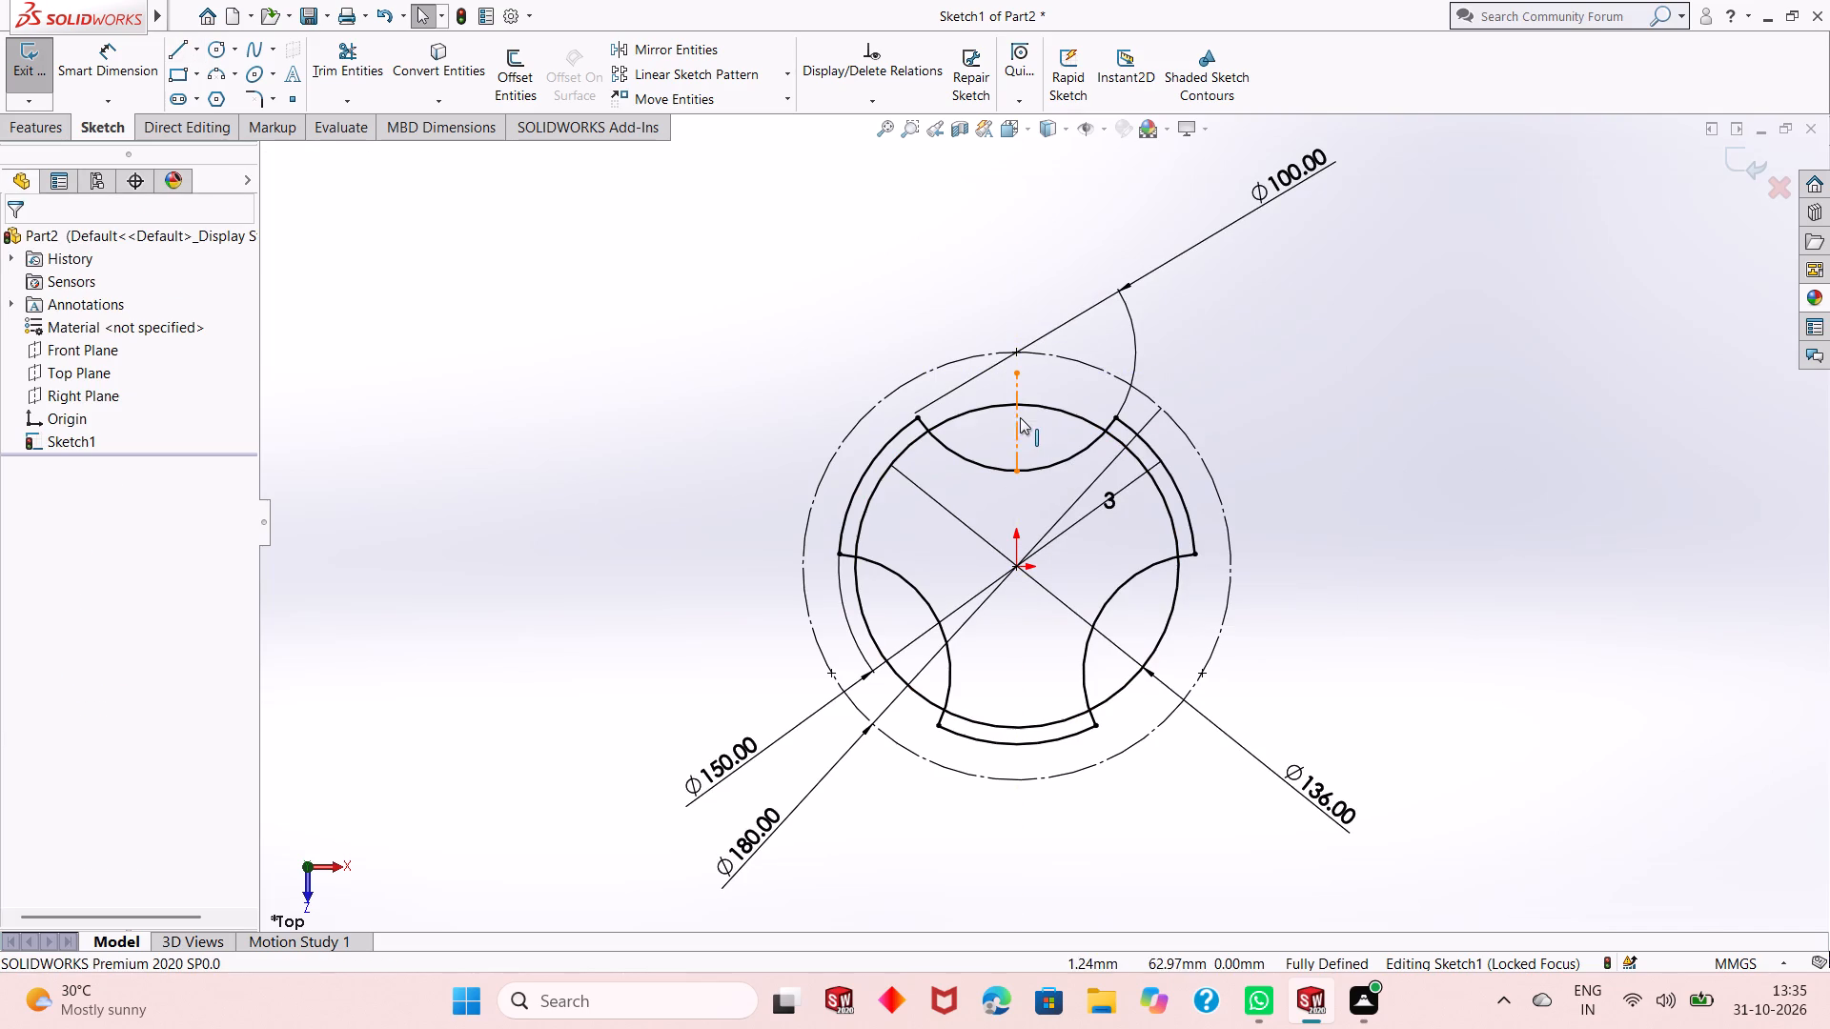
Offset the vertical construction line 20 mm bi-directionally, with dimensions added, to create a line on each side.
left_click(1020, 422)
left_click(532, 91)
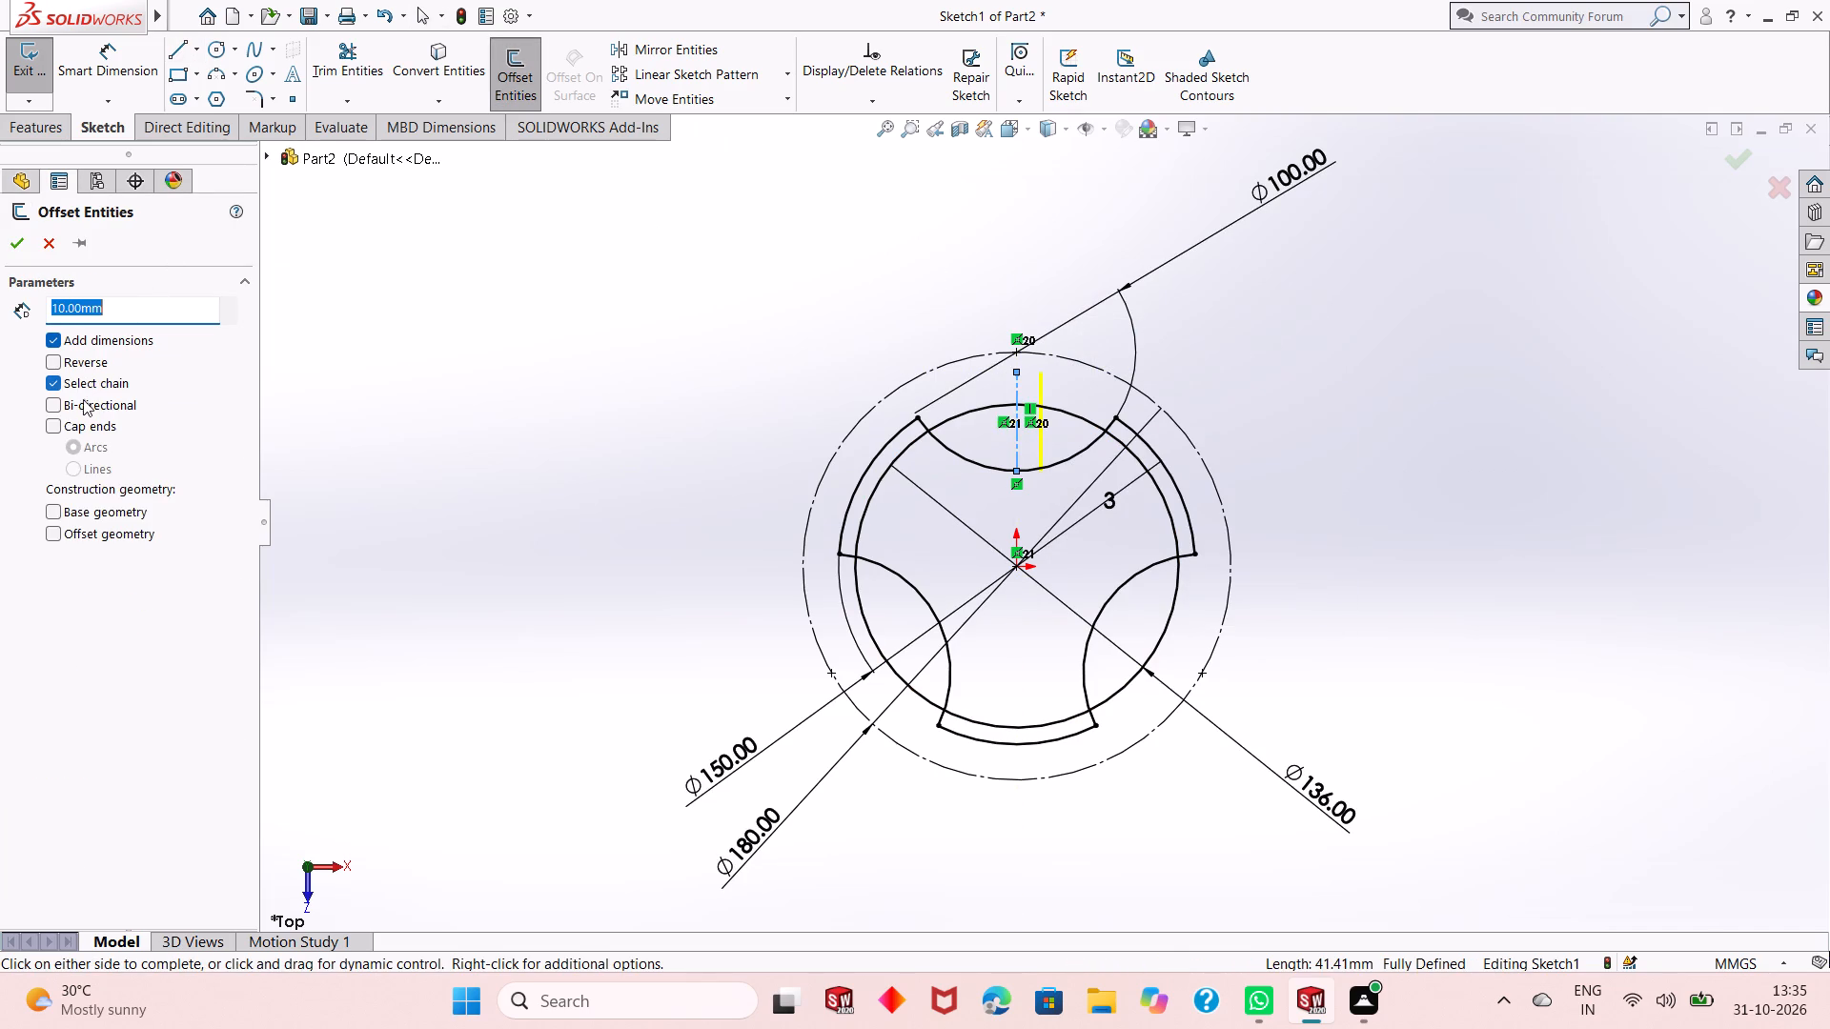
left_click(87, 404)
double_click(122, 309)
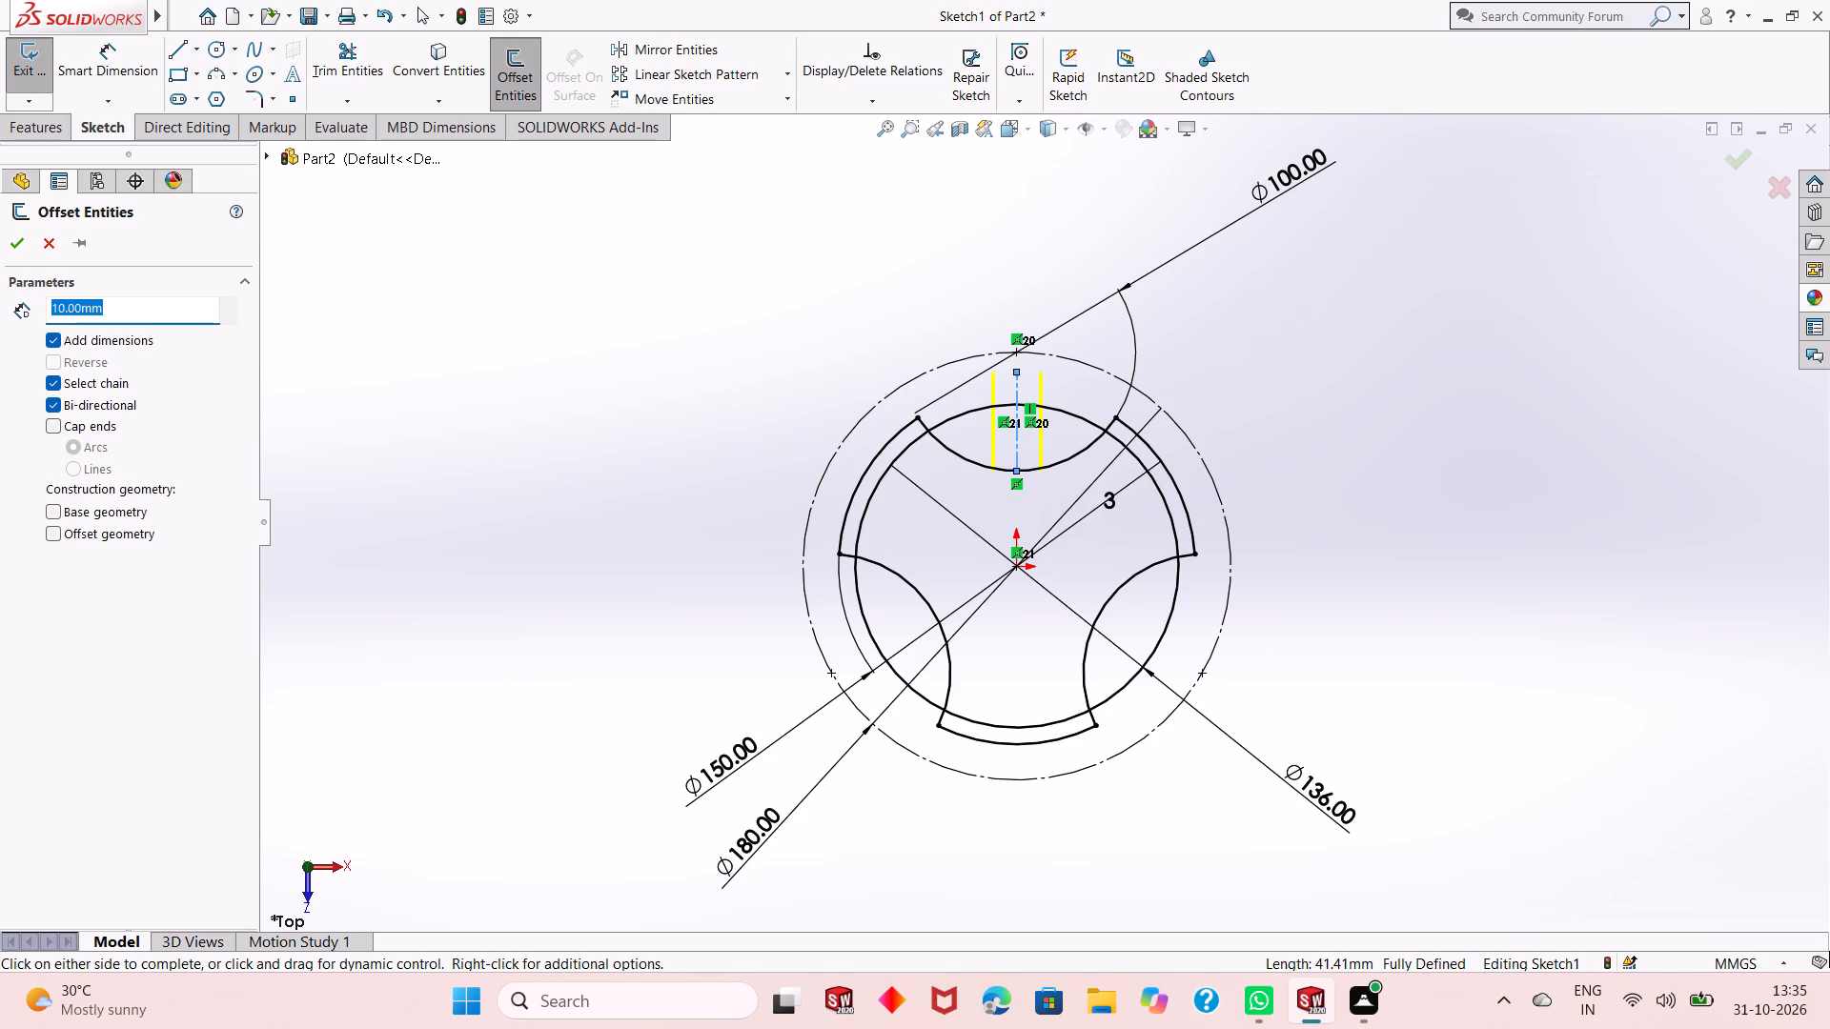
type("20")
key("Return")
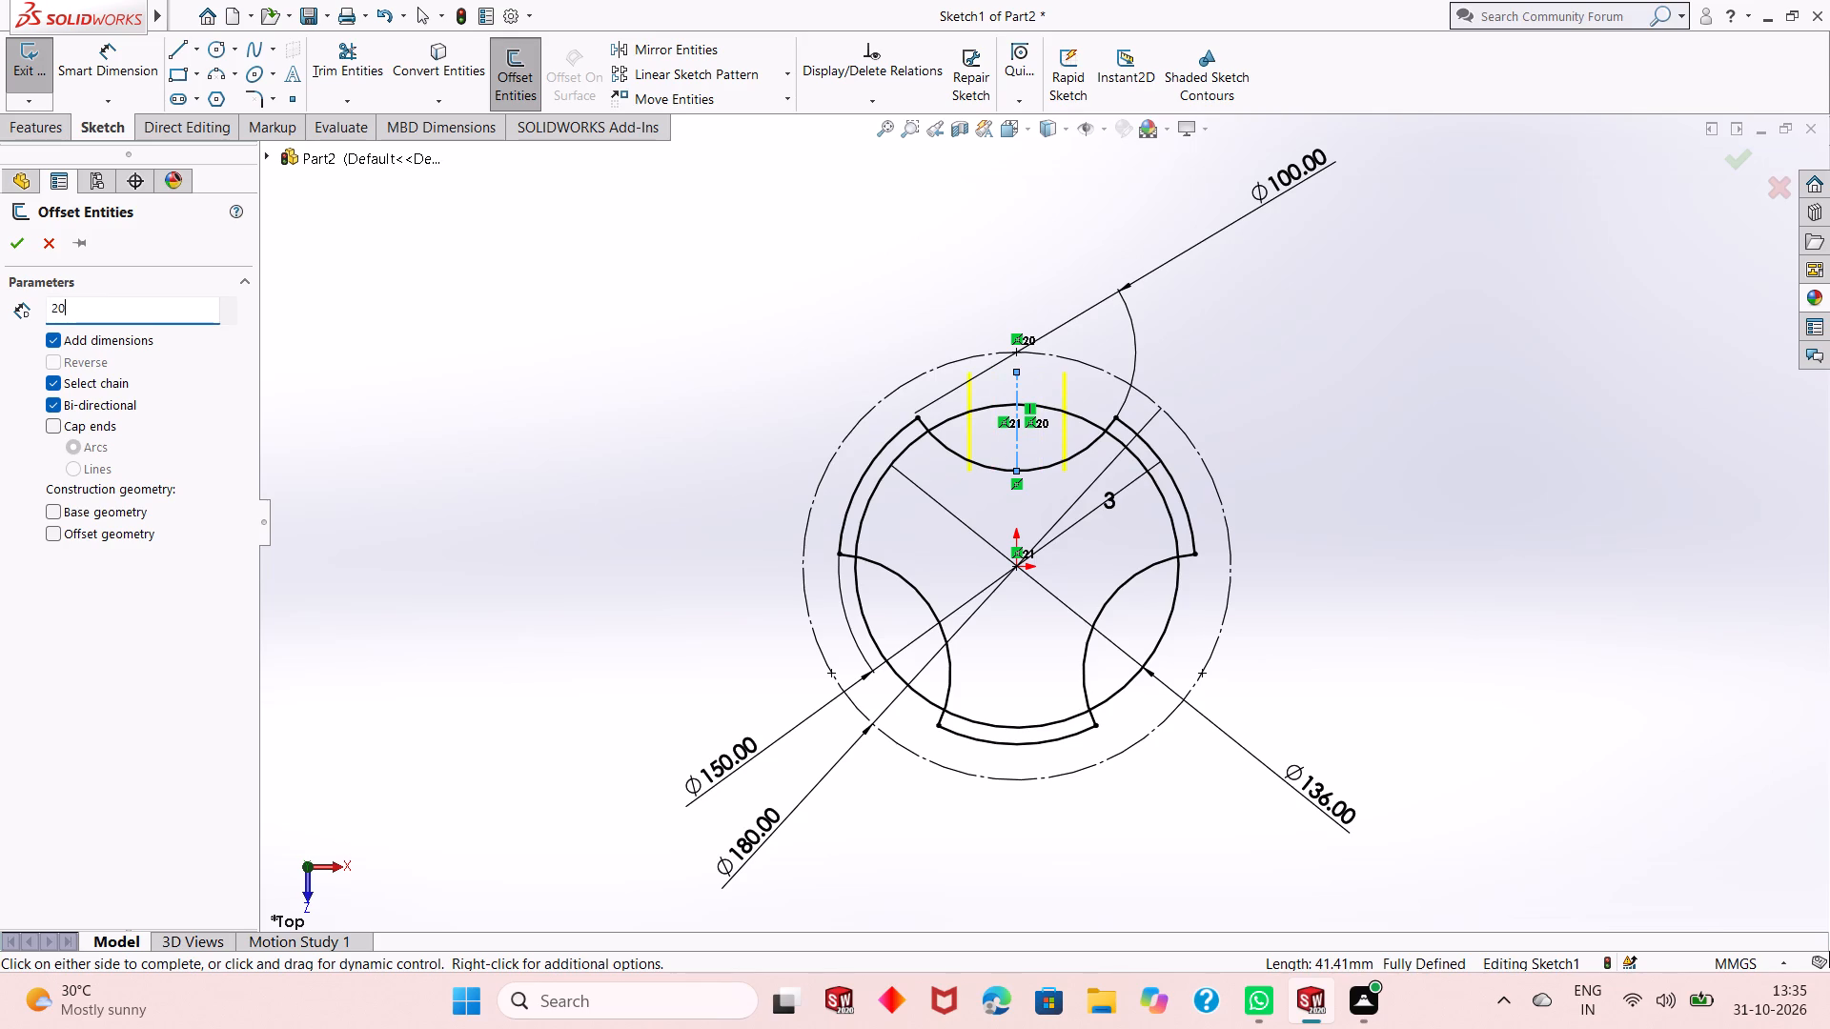
left_click(18, 240)
Reposition the two 20 mm offset dimensions so they sit between the offset lines, below the 136 mm circle's upper arc.
scroll(1032, 403, "down", 3)
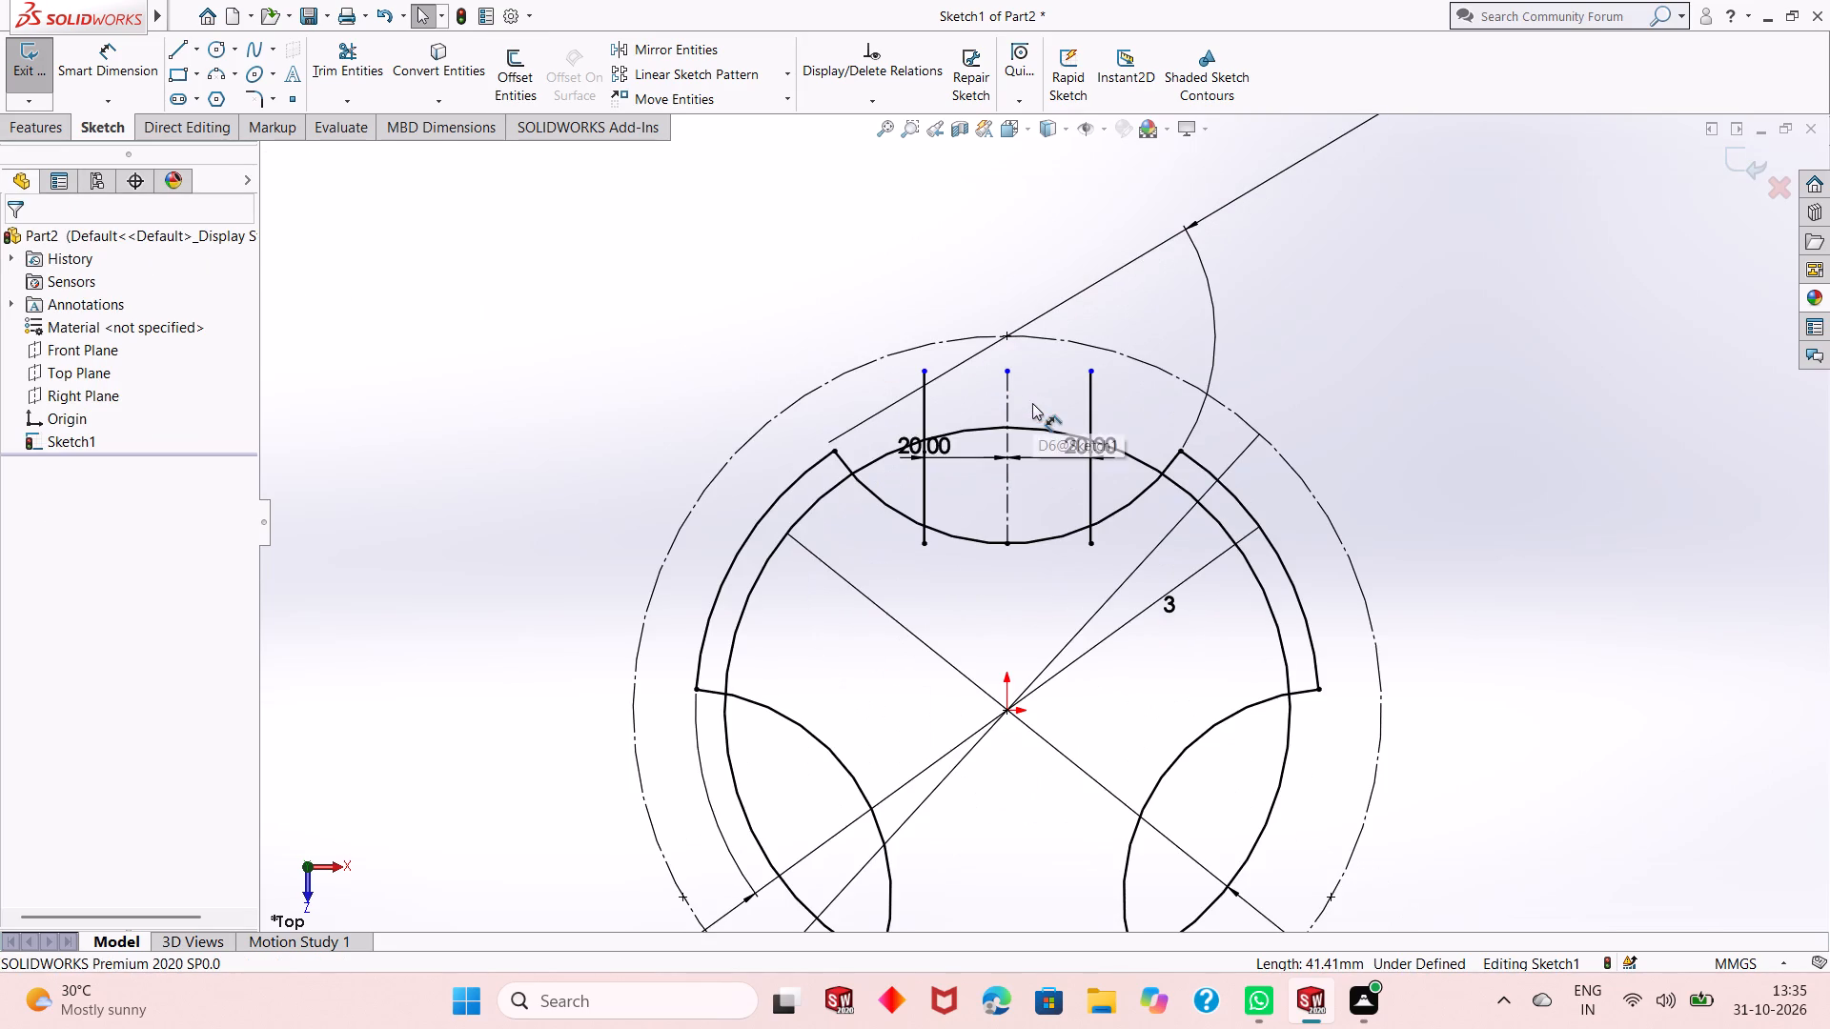
left_click_drag(947, 451, 985, 484)
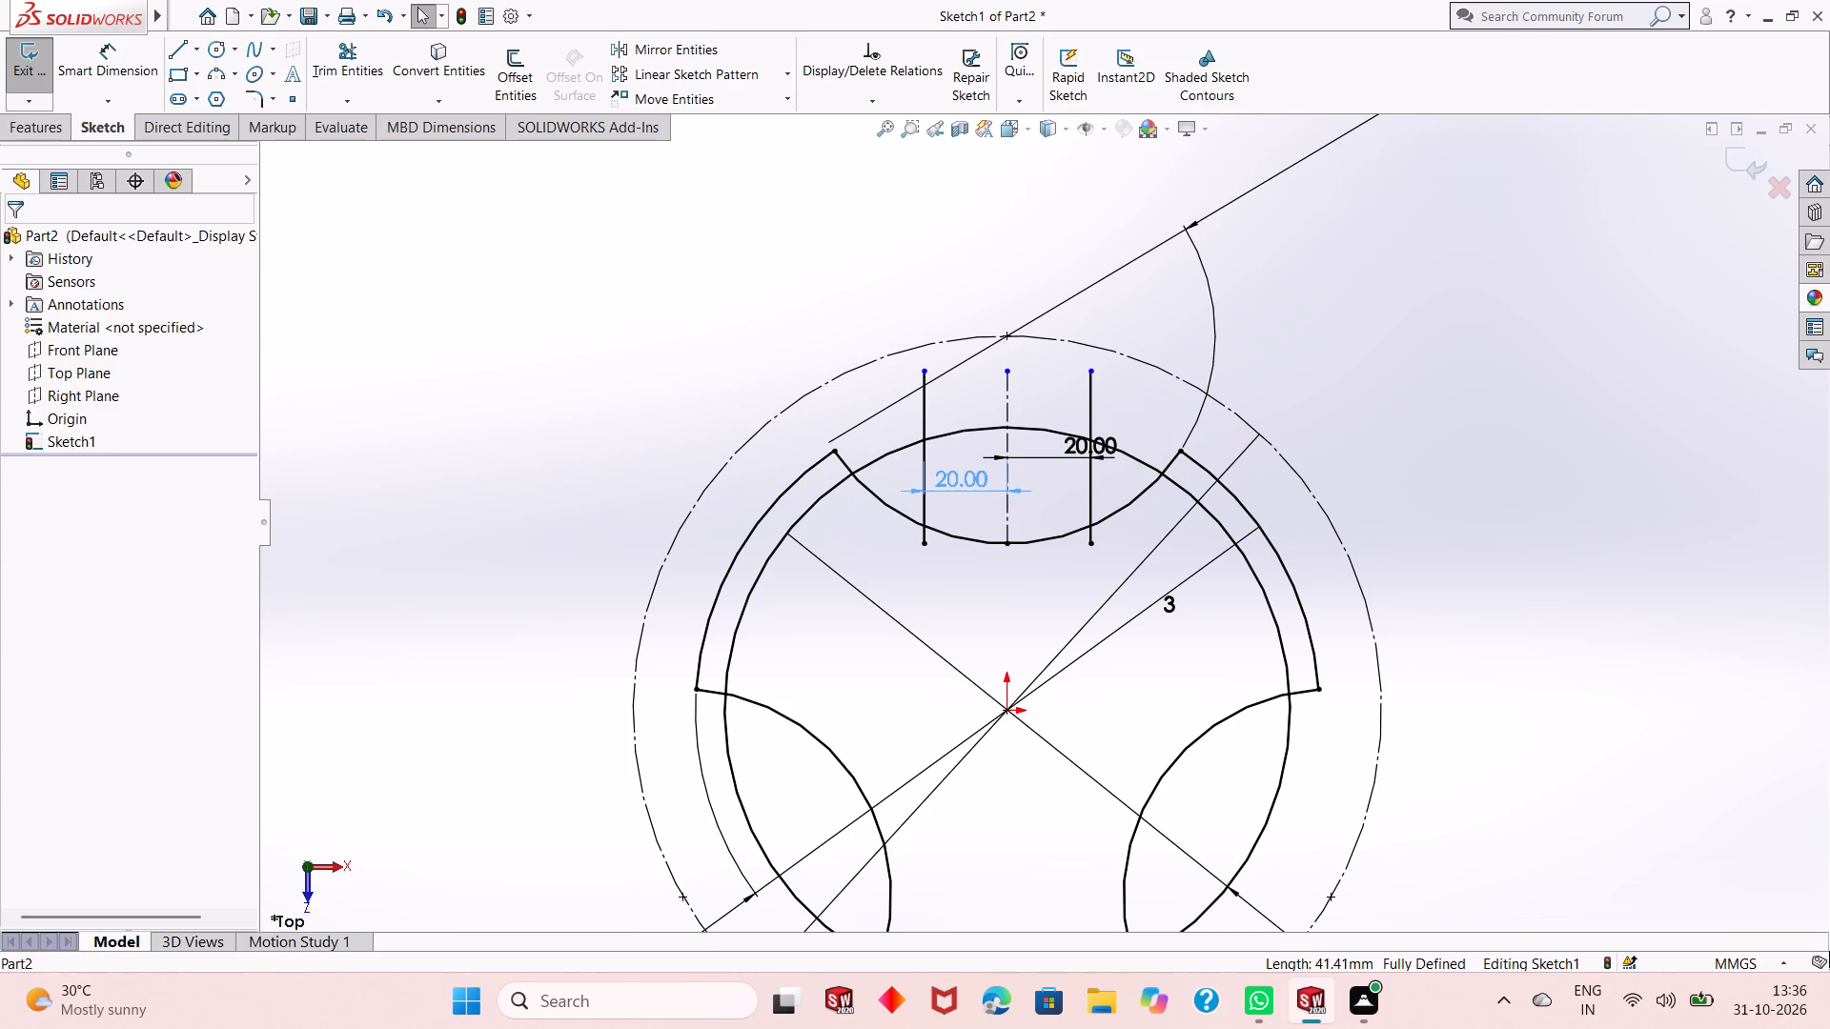
left_click_drag(1083, 445, 1030, 476)
left_click(611, 315)
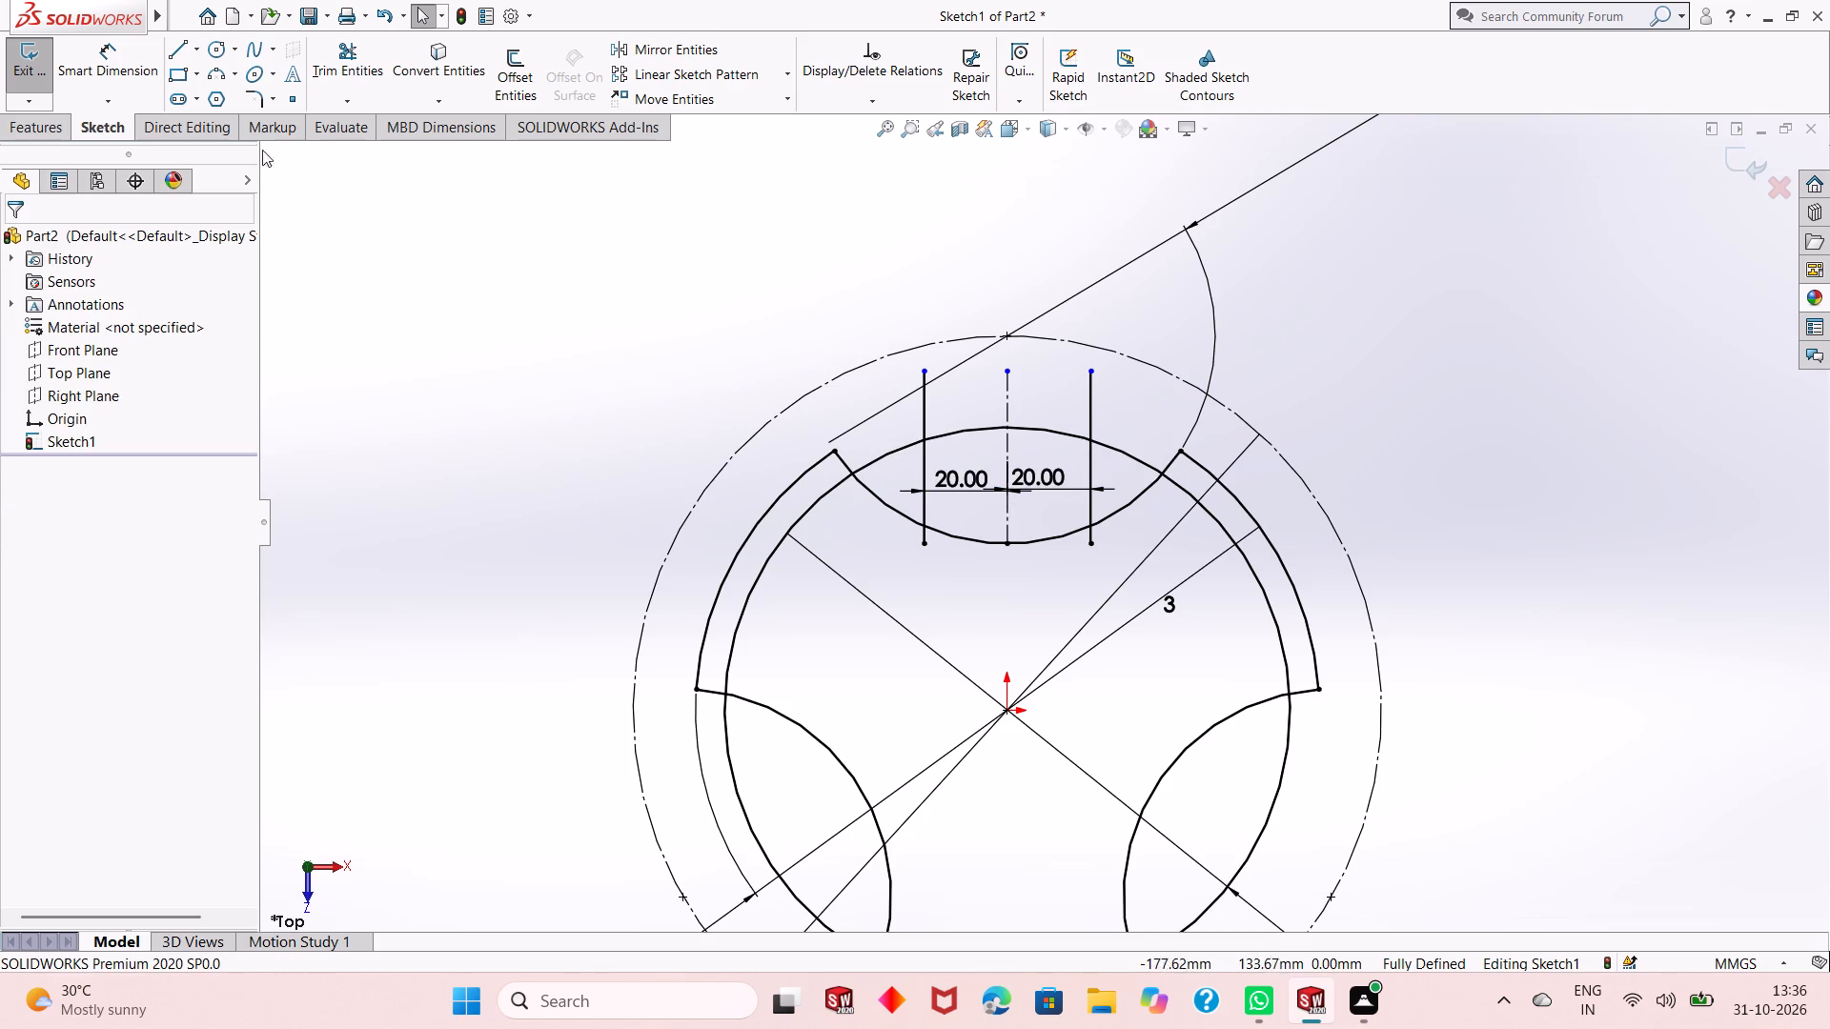
Trim both ends of the two offset lines so they span only from the top notch arc to the 136 mm circle.
left_click(342, 69)
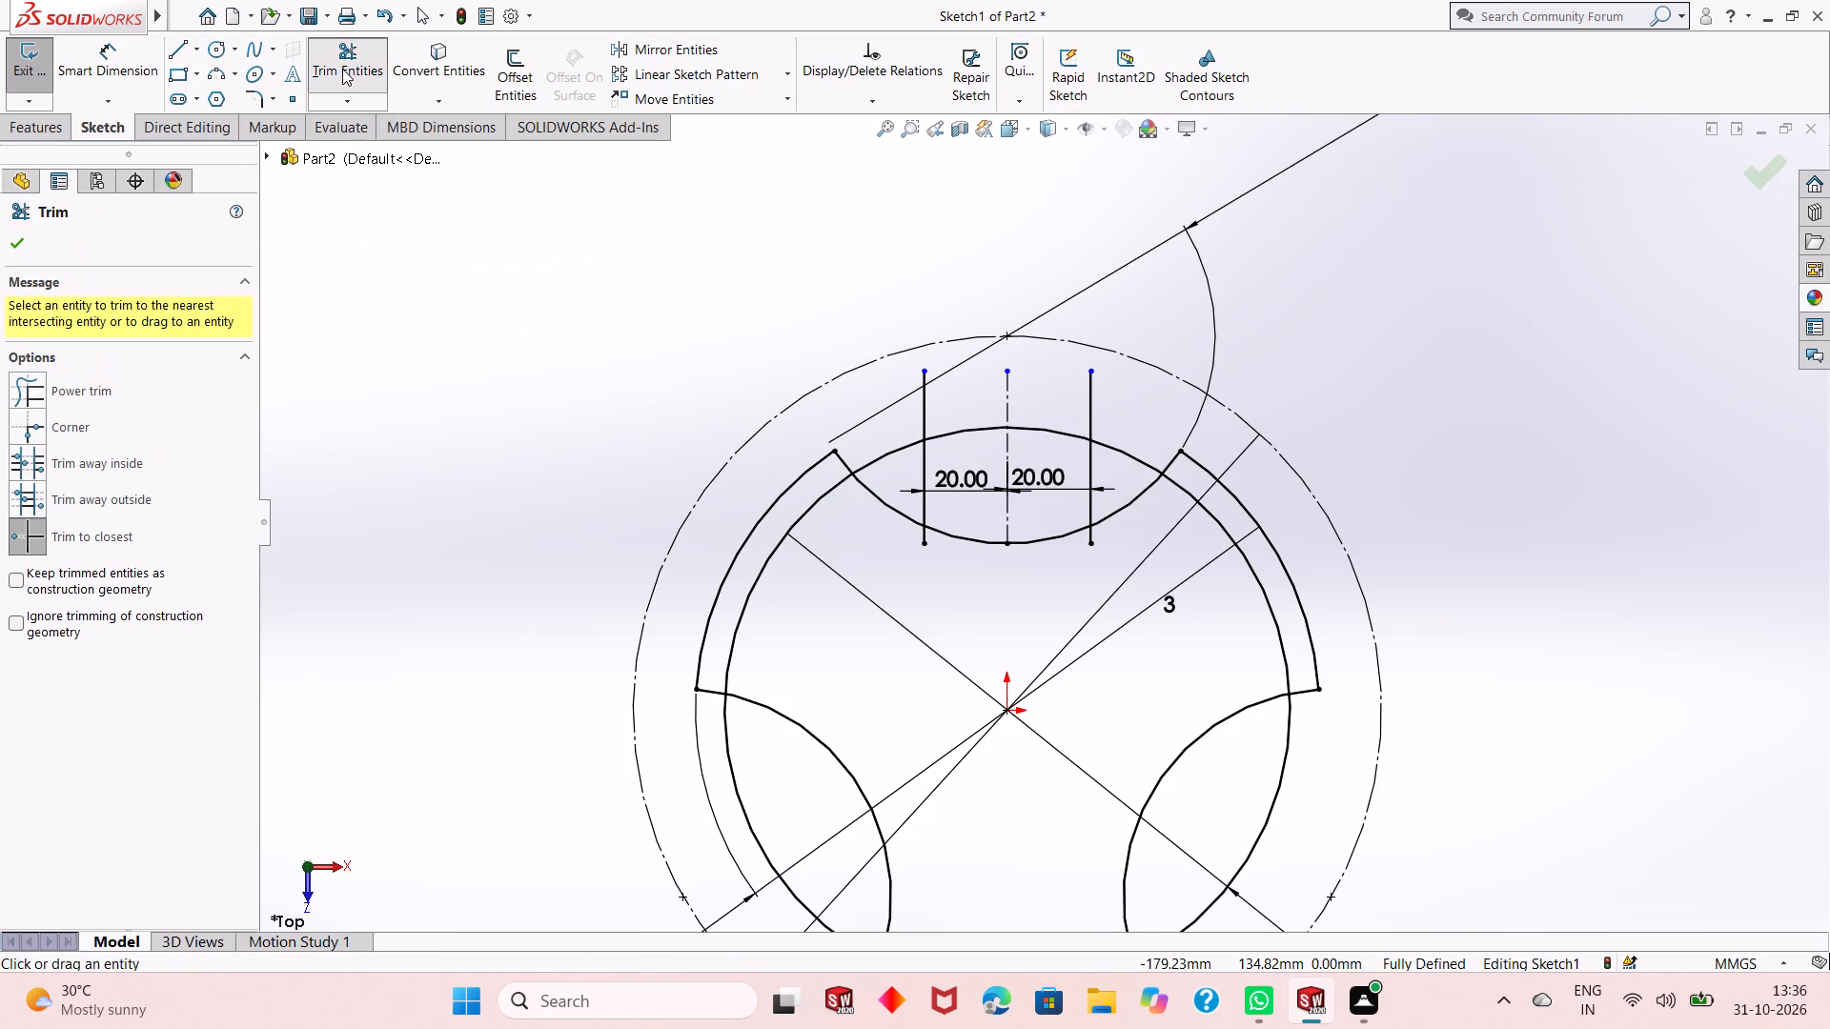
left_click(925, 541)
left_click(1088, 543)
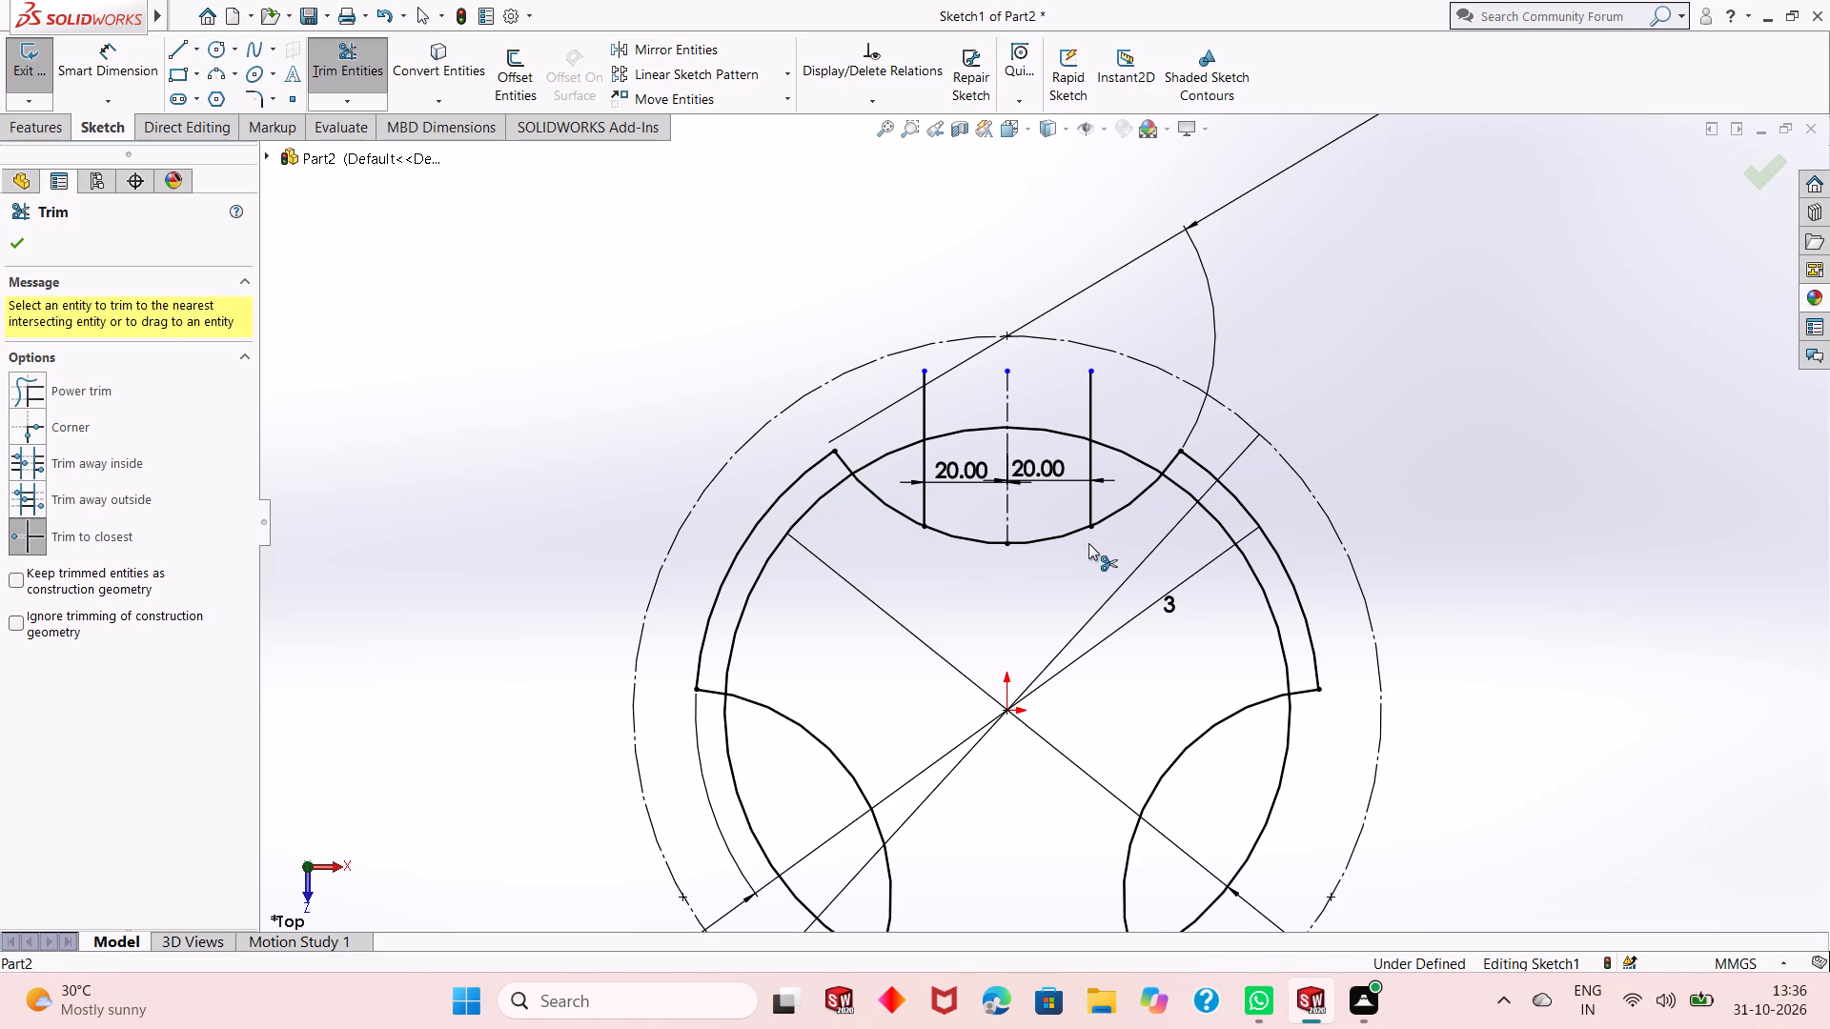
left_click(1094, 426)
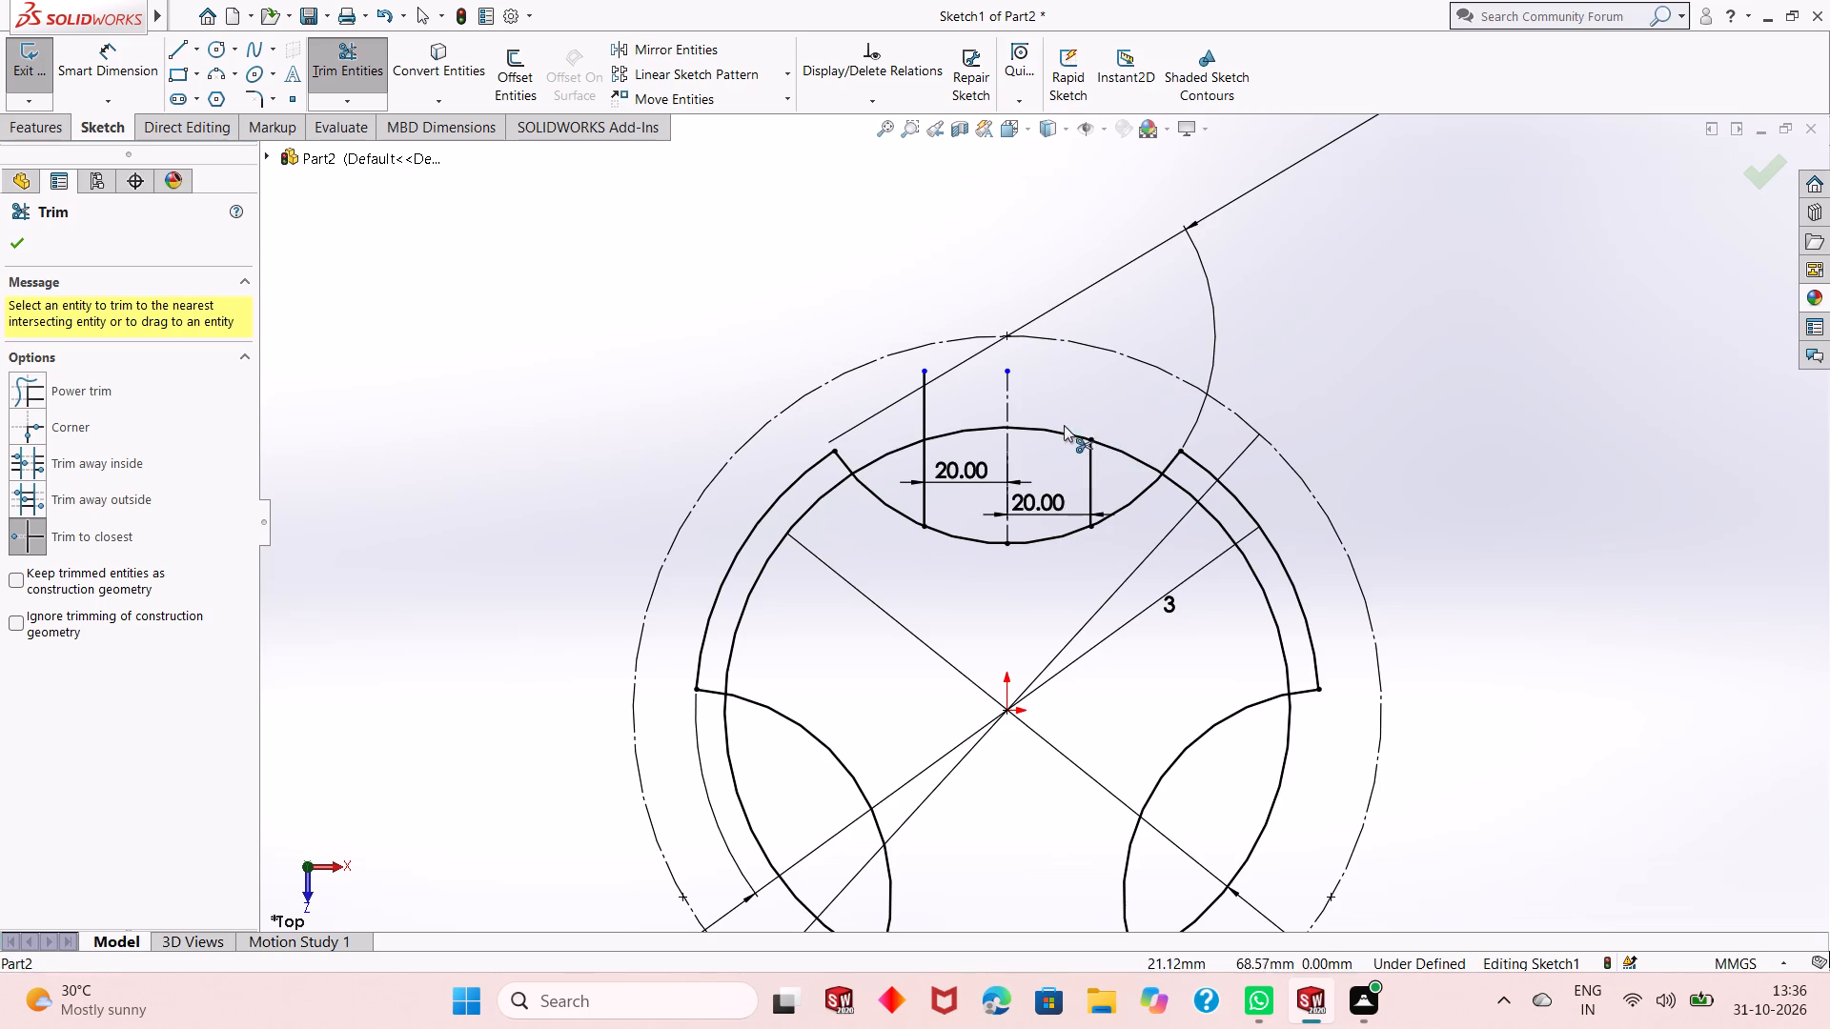
left_click(925, 410)
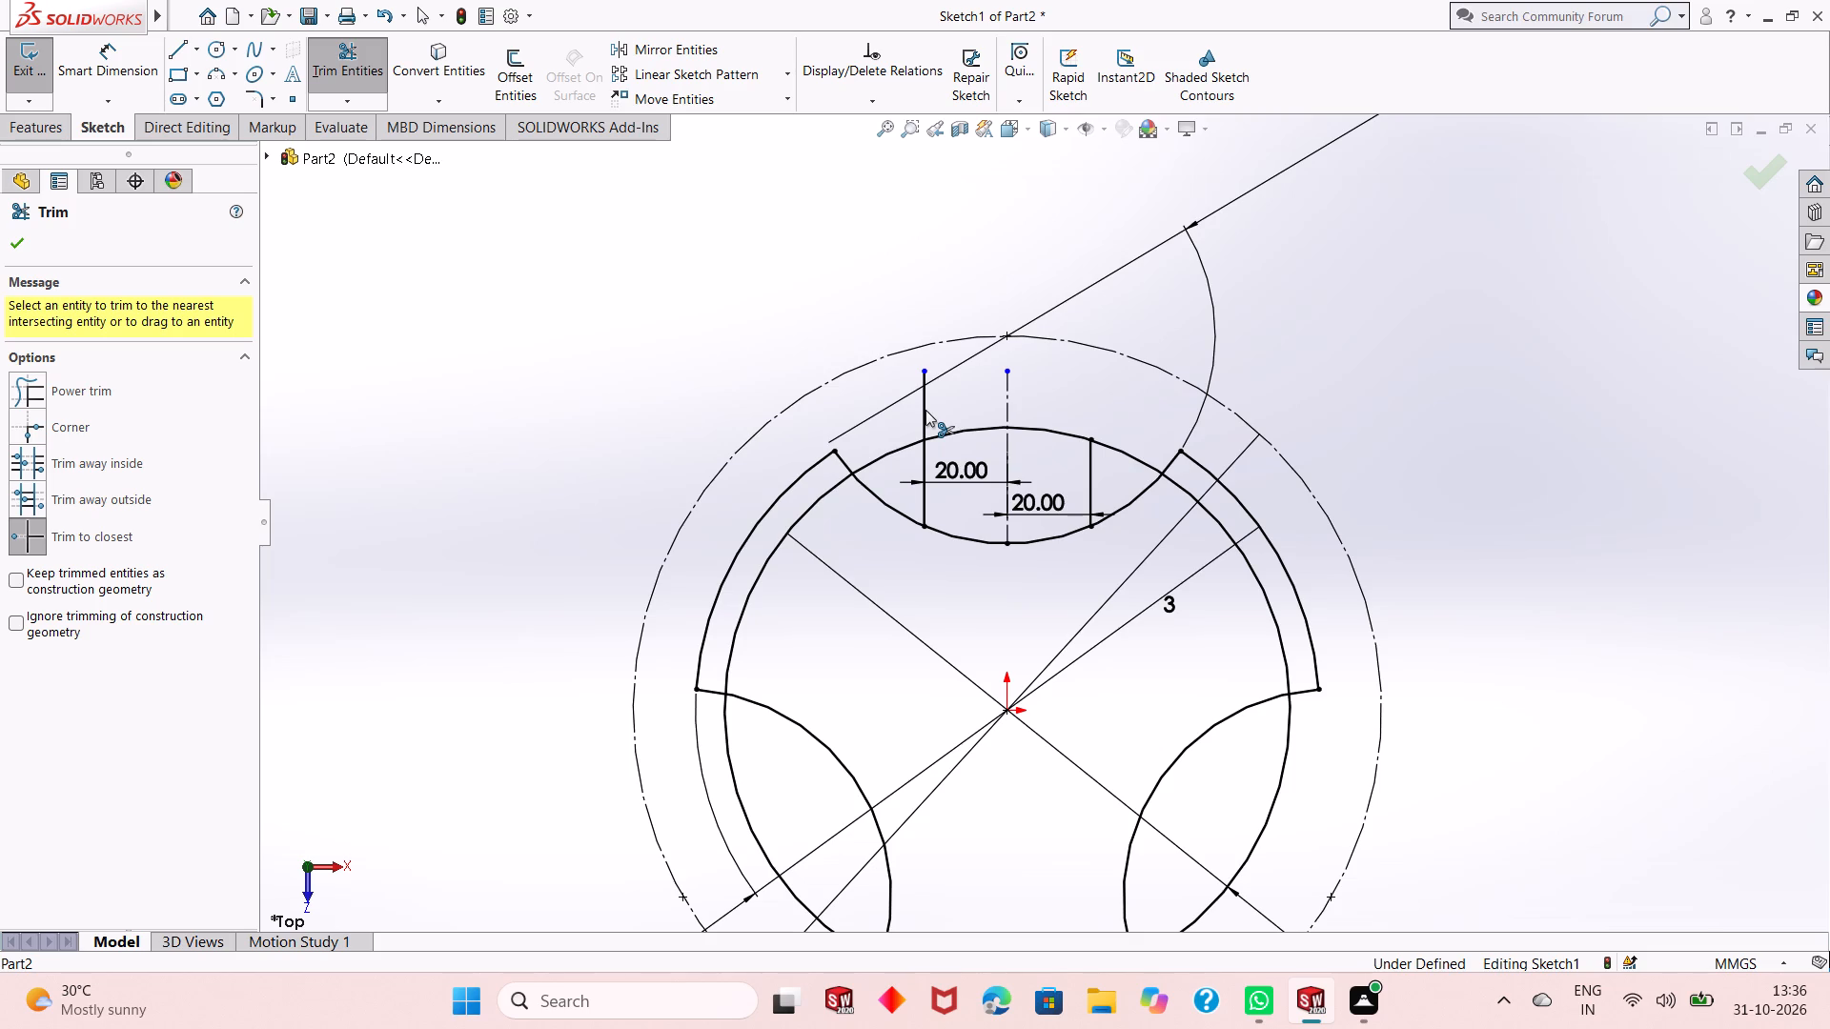
right_click(454, 367)
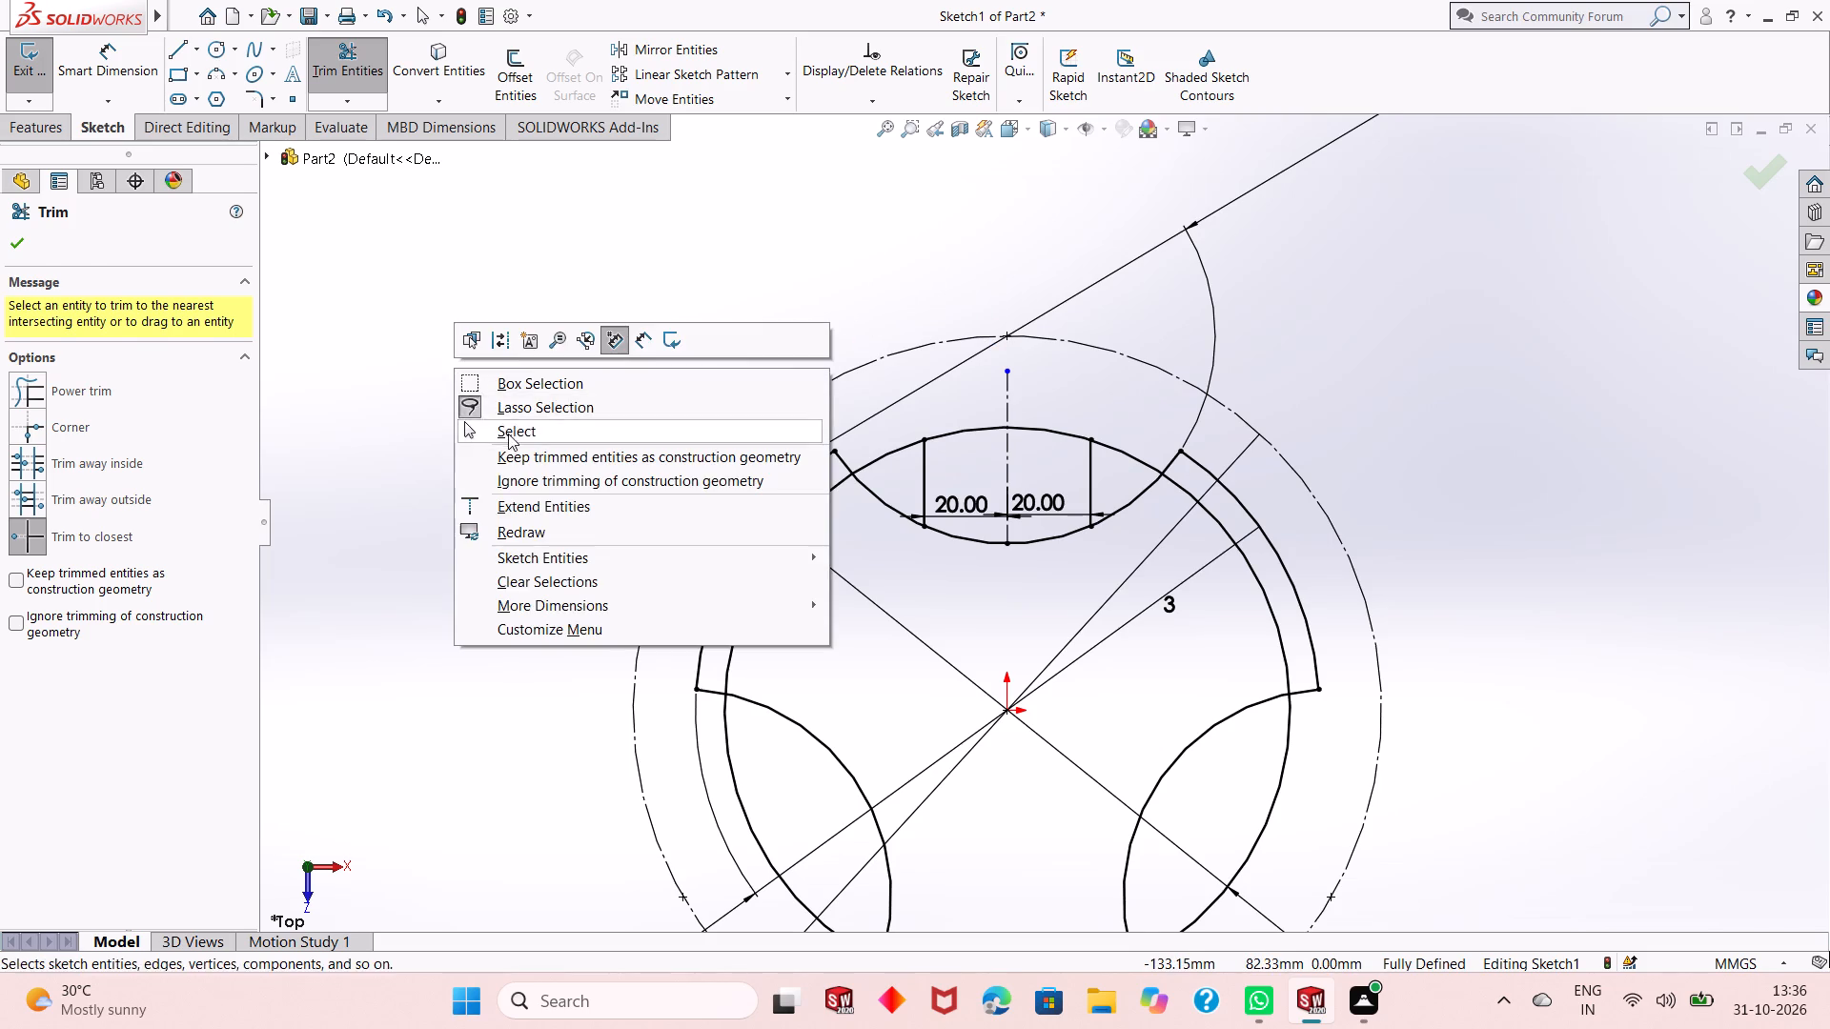
left_click(509, 436)
Draw a circle about 115.5 mm in diameter centred on the origin, inside the 136 mm circle.
left_click(219, 57)
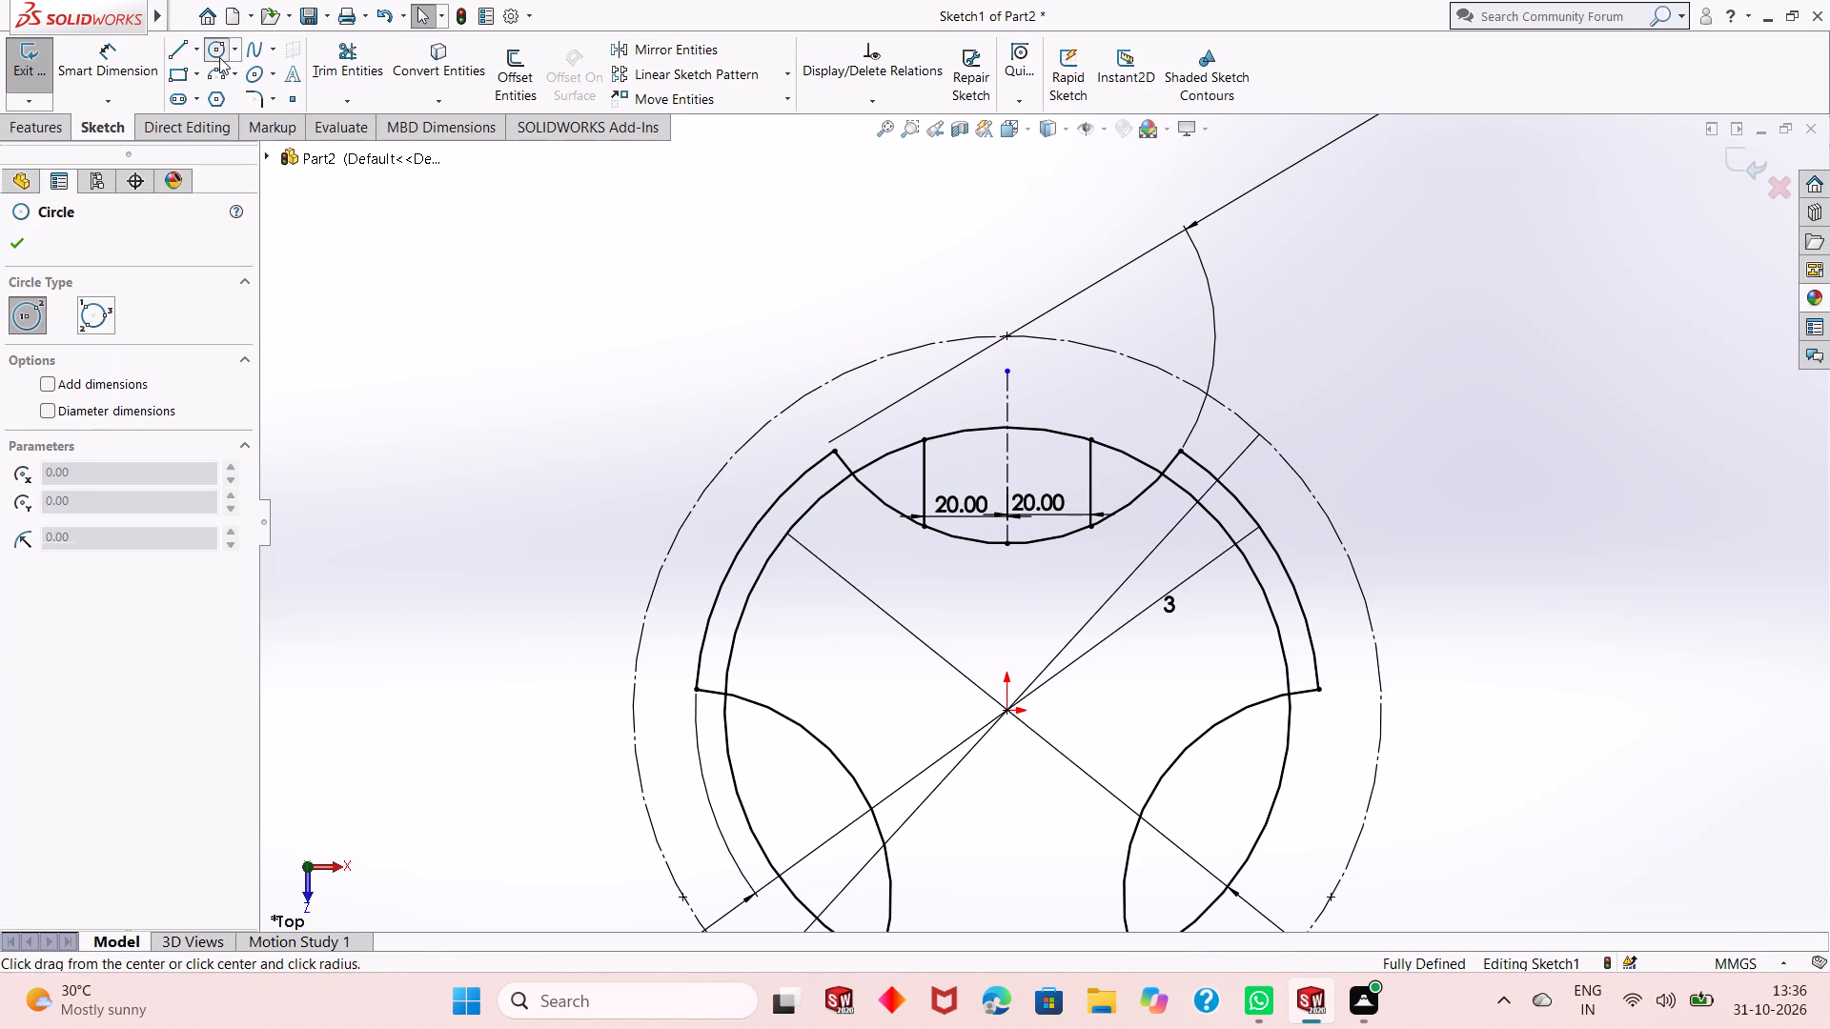
scroll(1022, 694, "up", 2)
scroll(1020, 633, "down", 2)
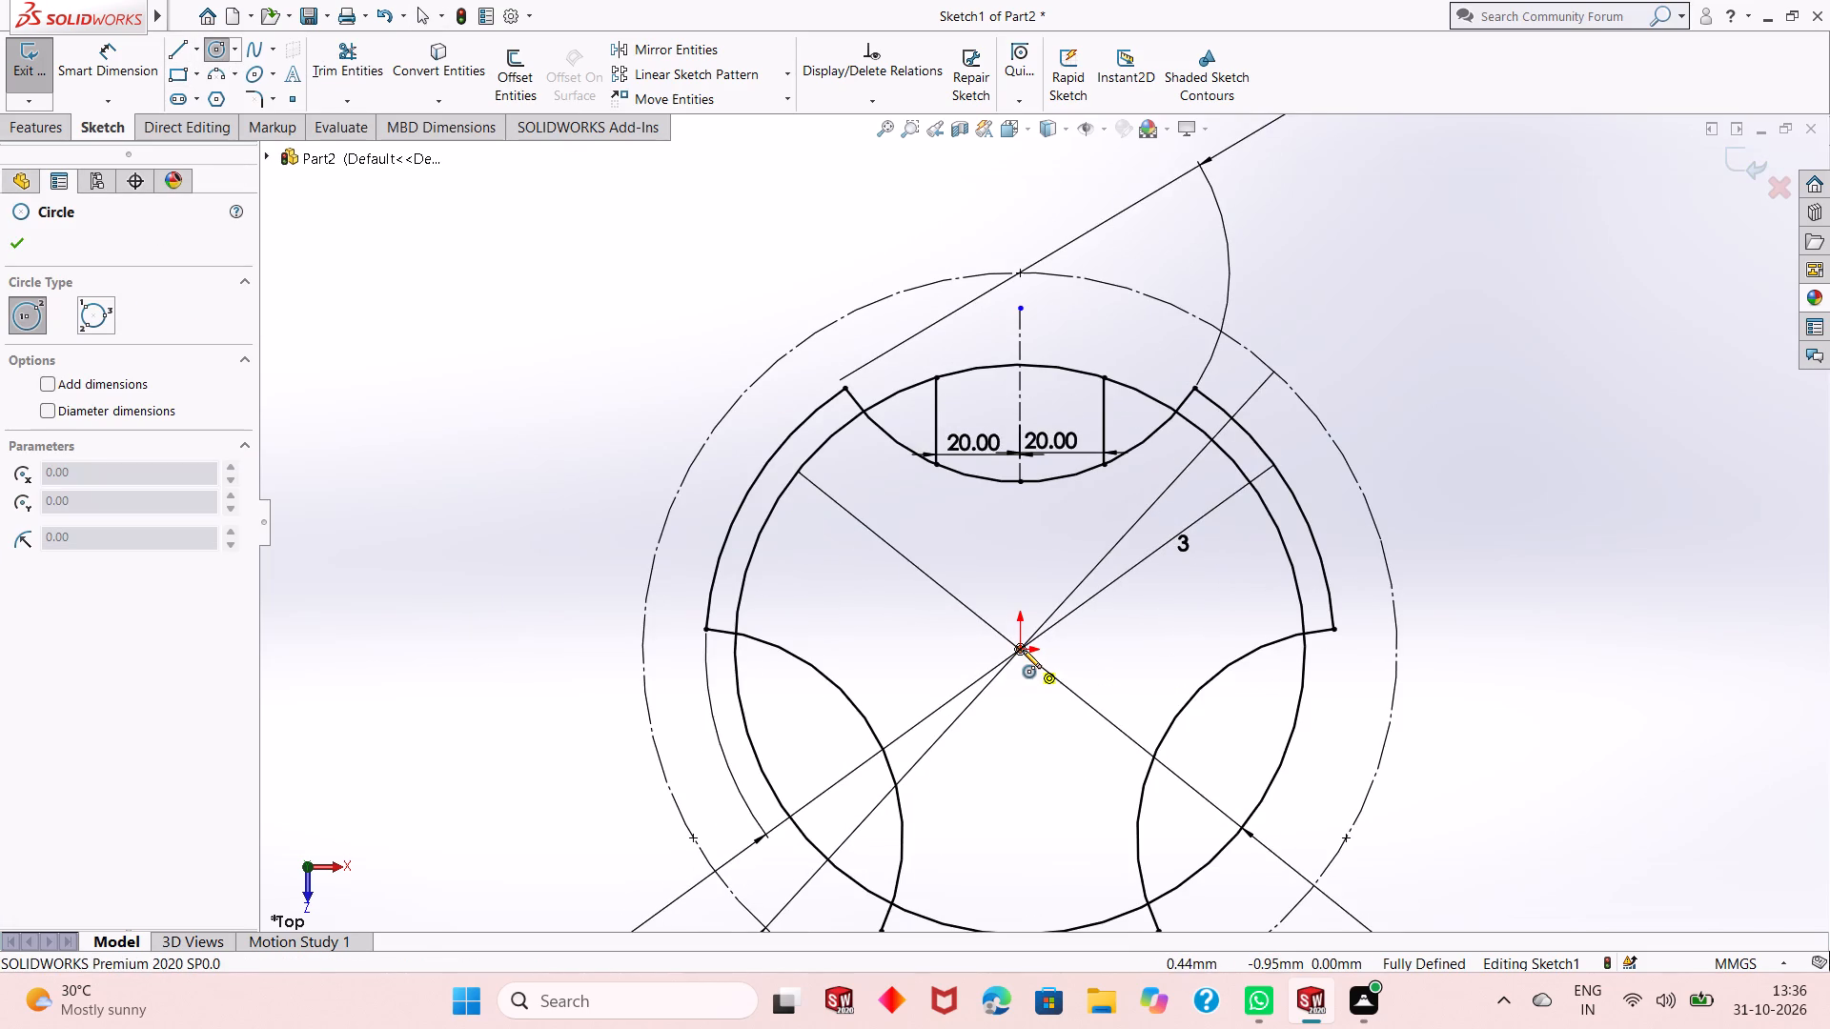
left_click(1023, 650)
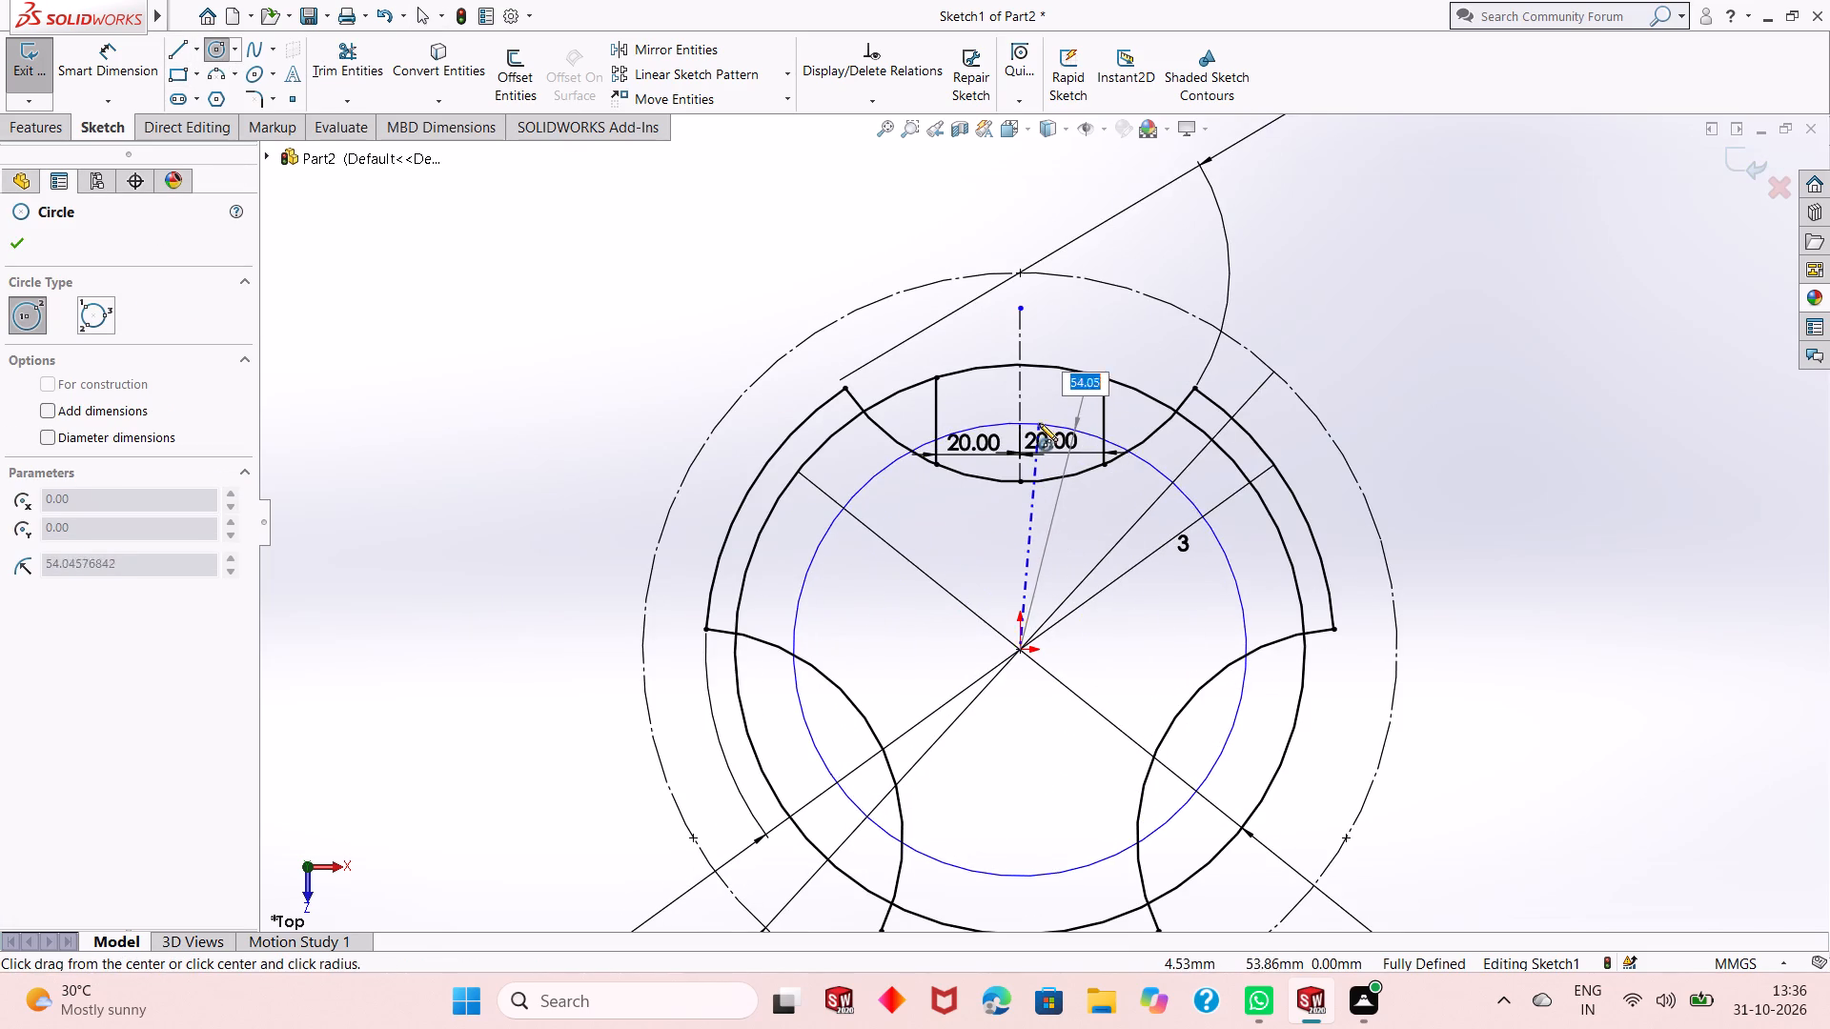
left_click(1044, 409)
right_click(442, 469)
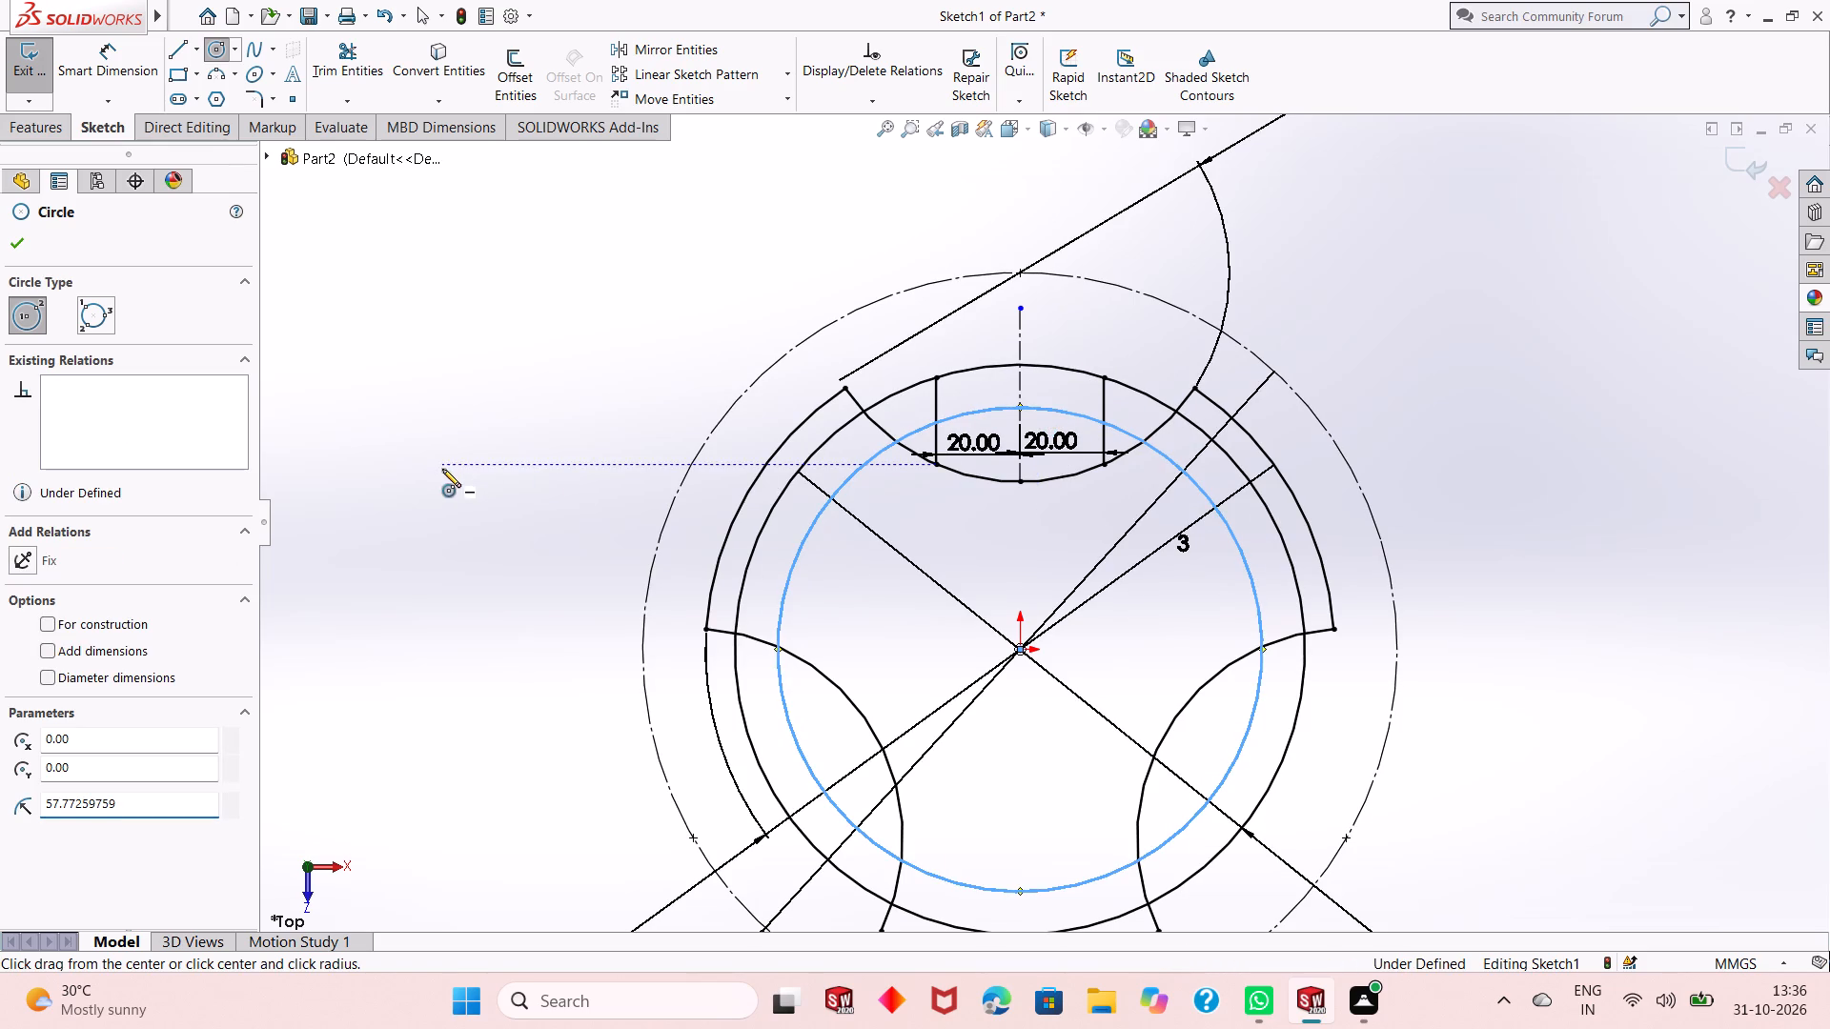
left_click(475, 494)
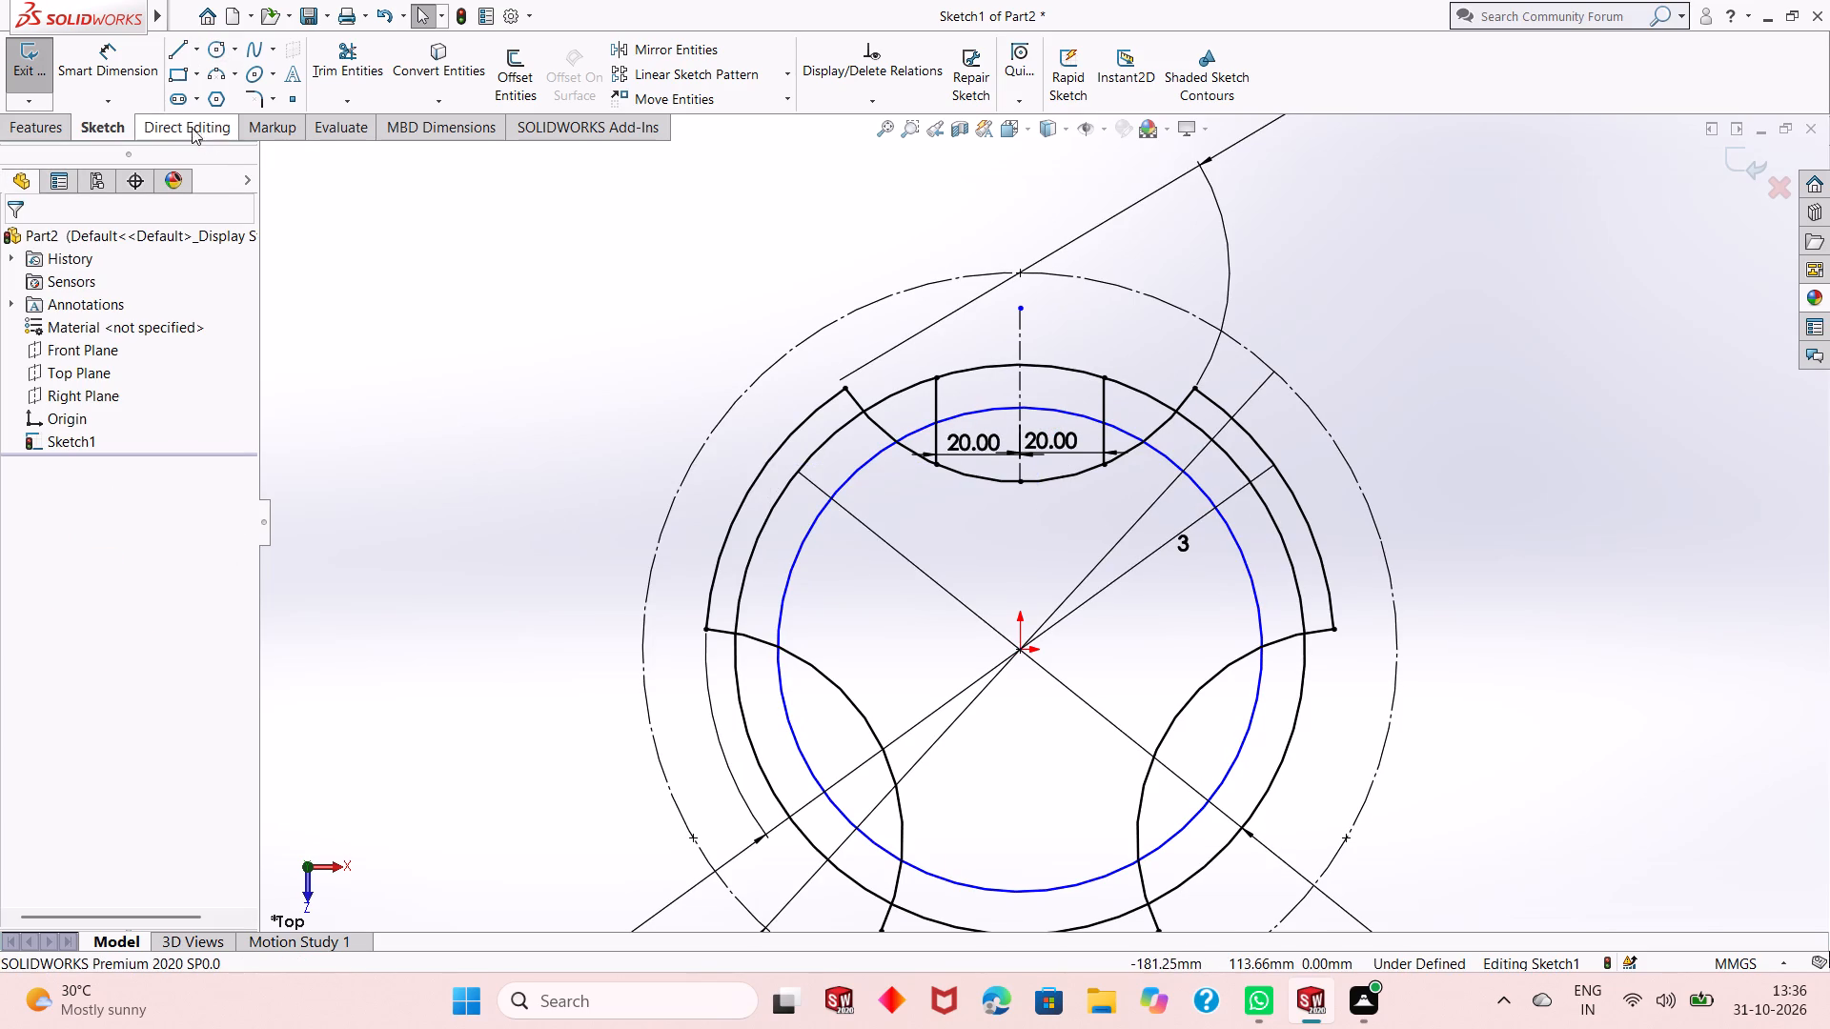
Dimension the new inner circle's diameter as 114 mm.
left_click(129, 78)
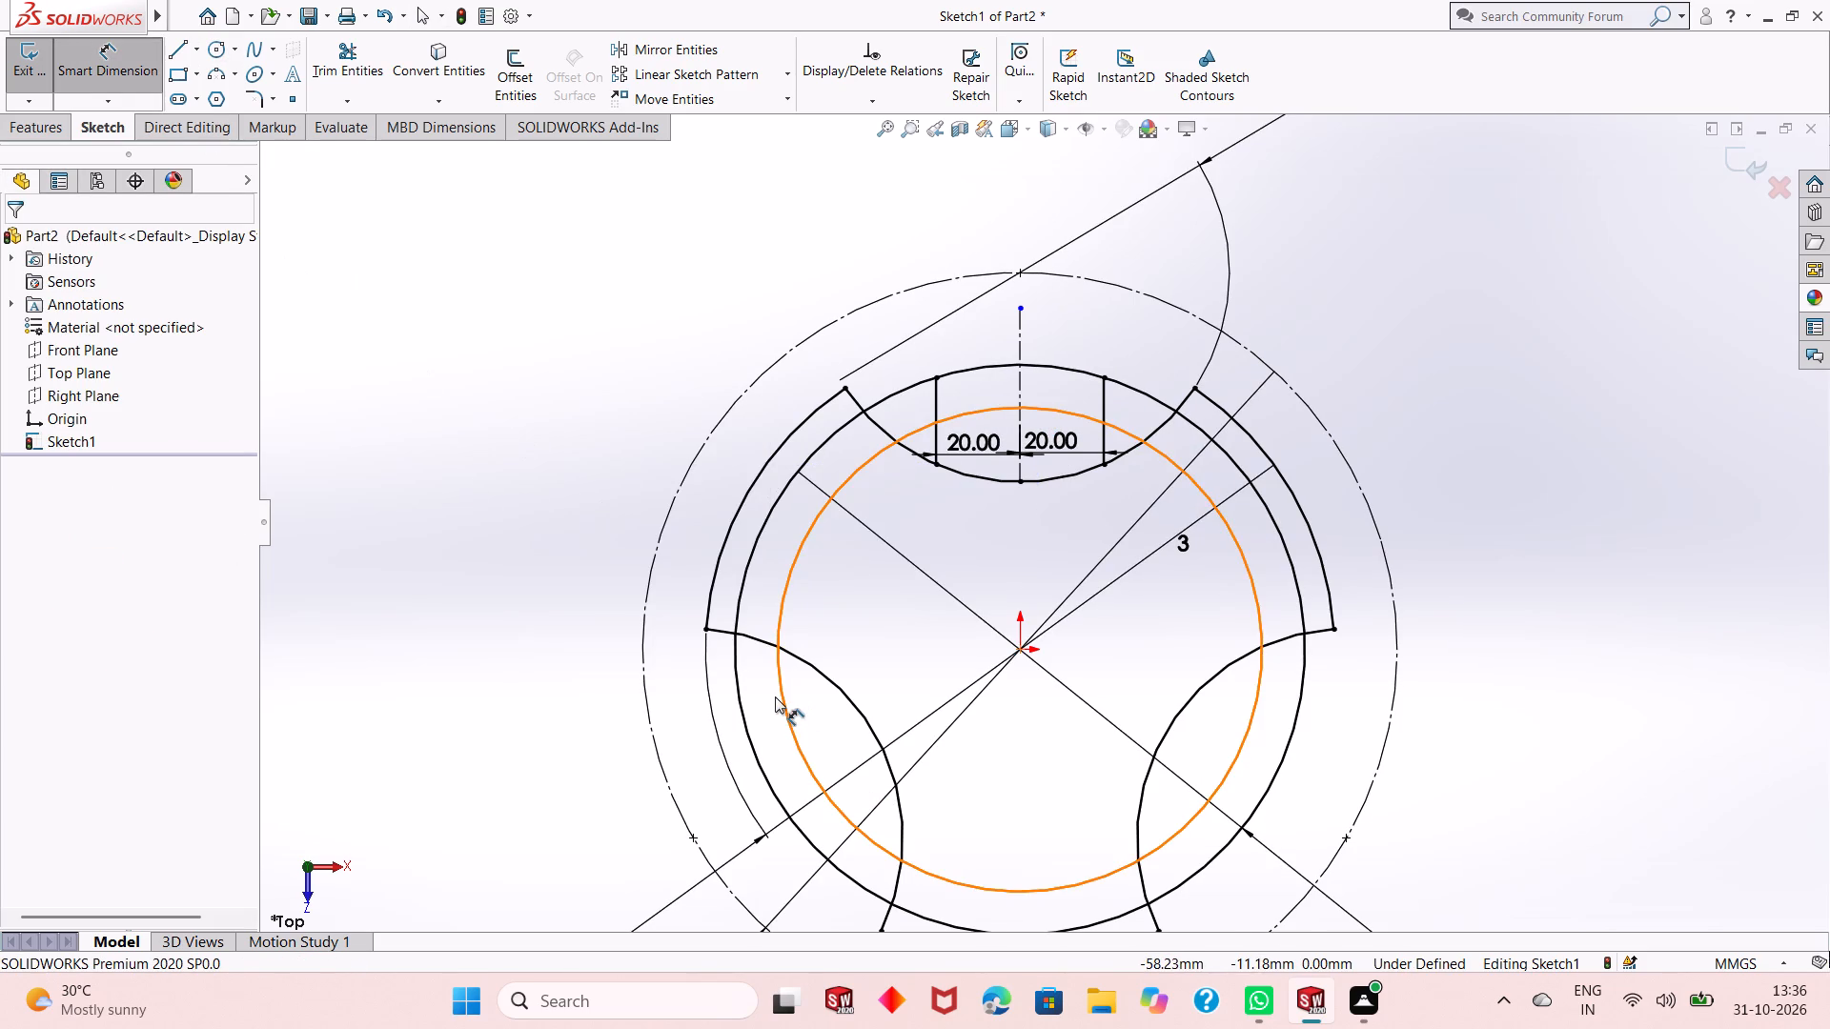
left_click(783, 696)
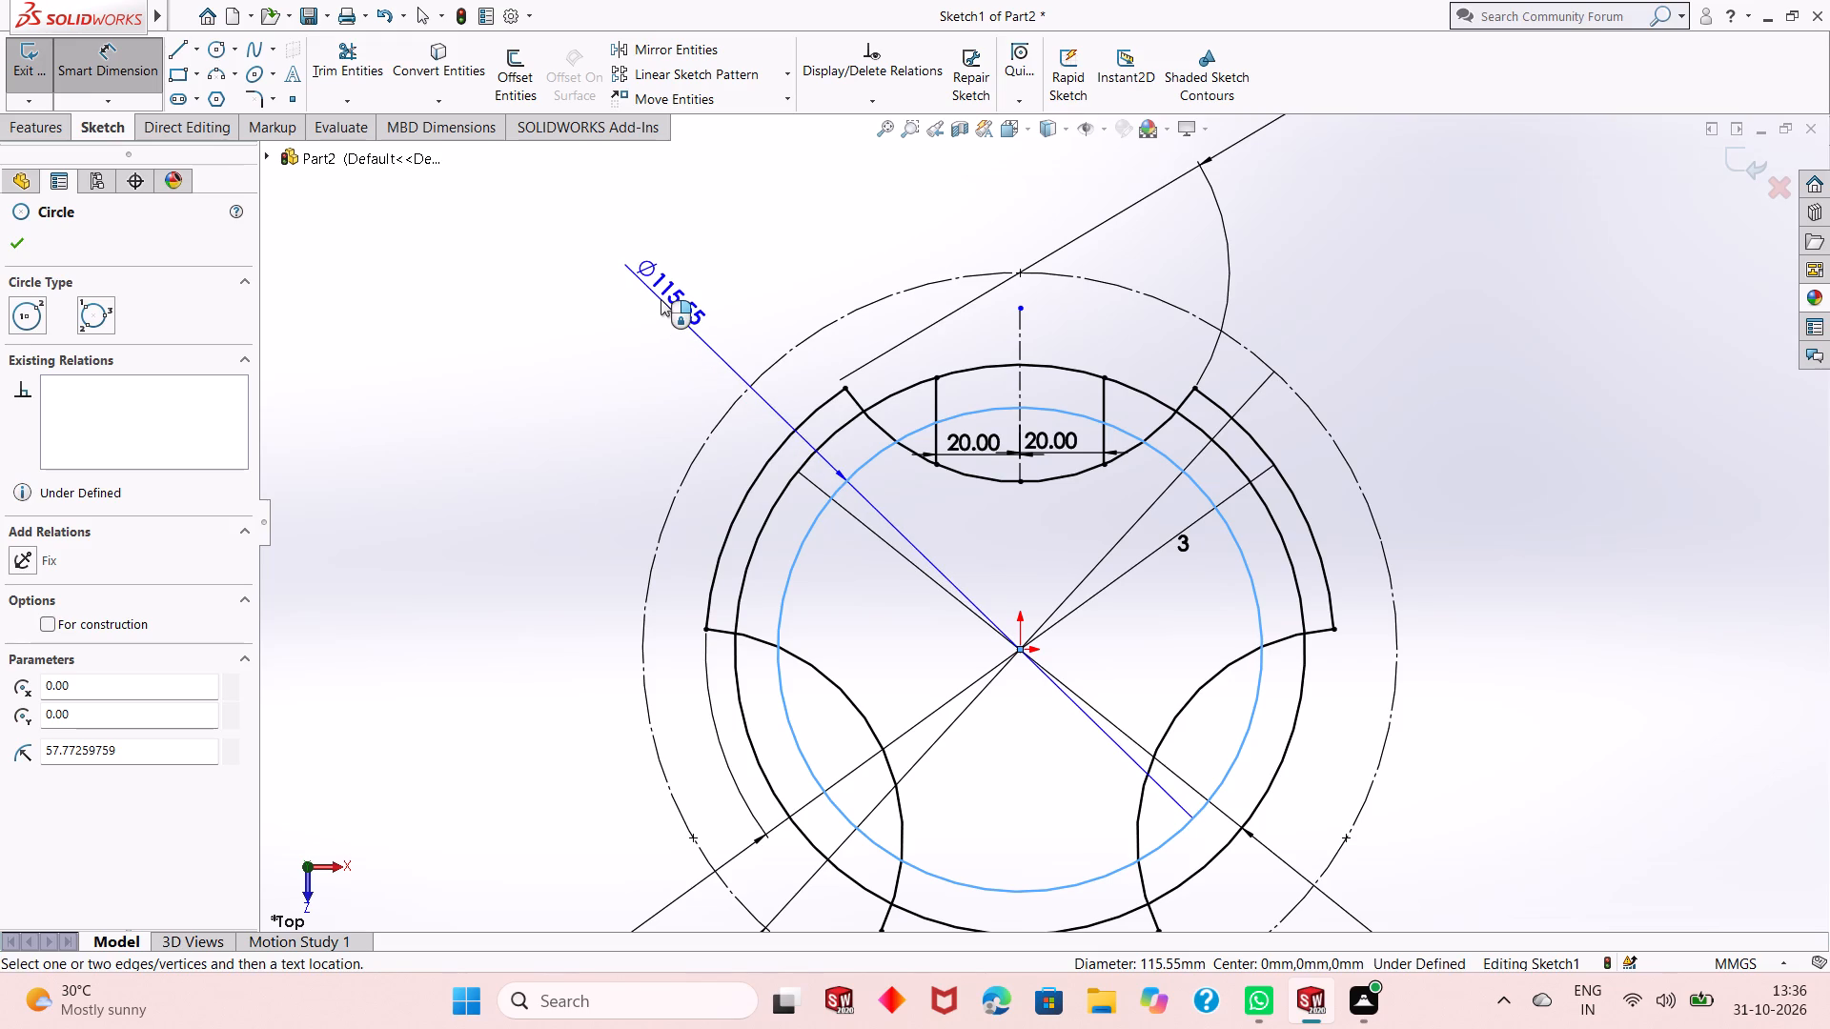
left_click(661, 299)
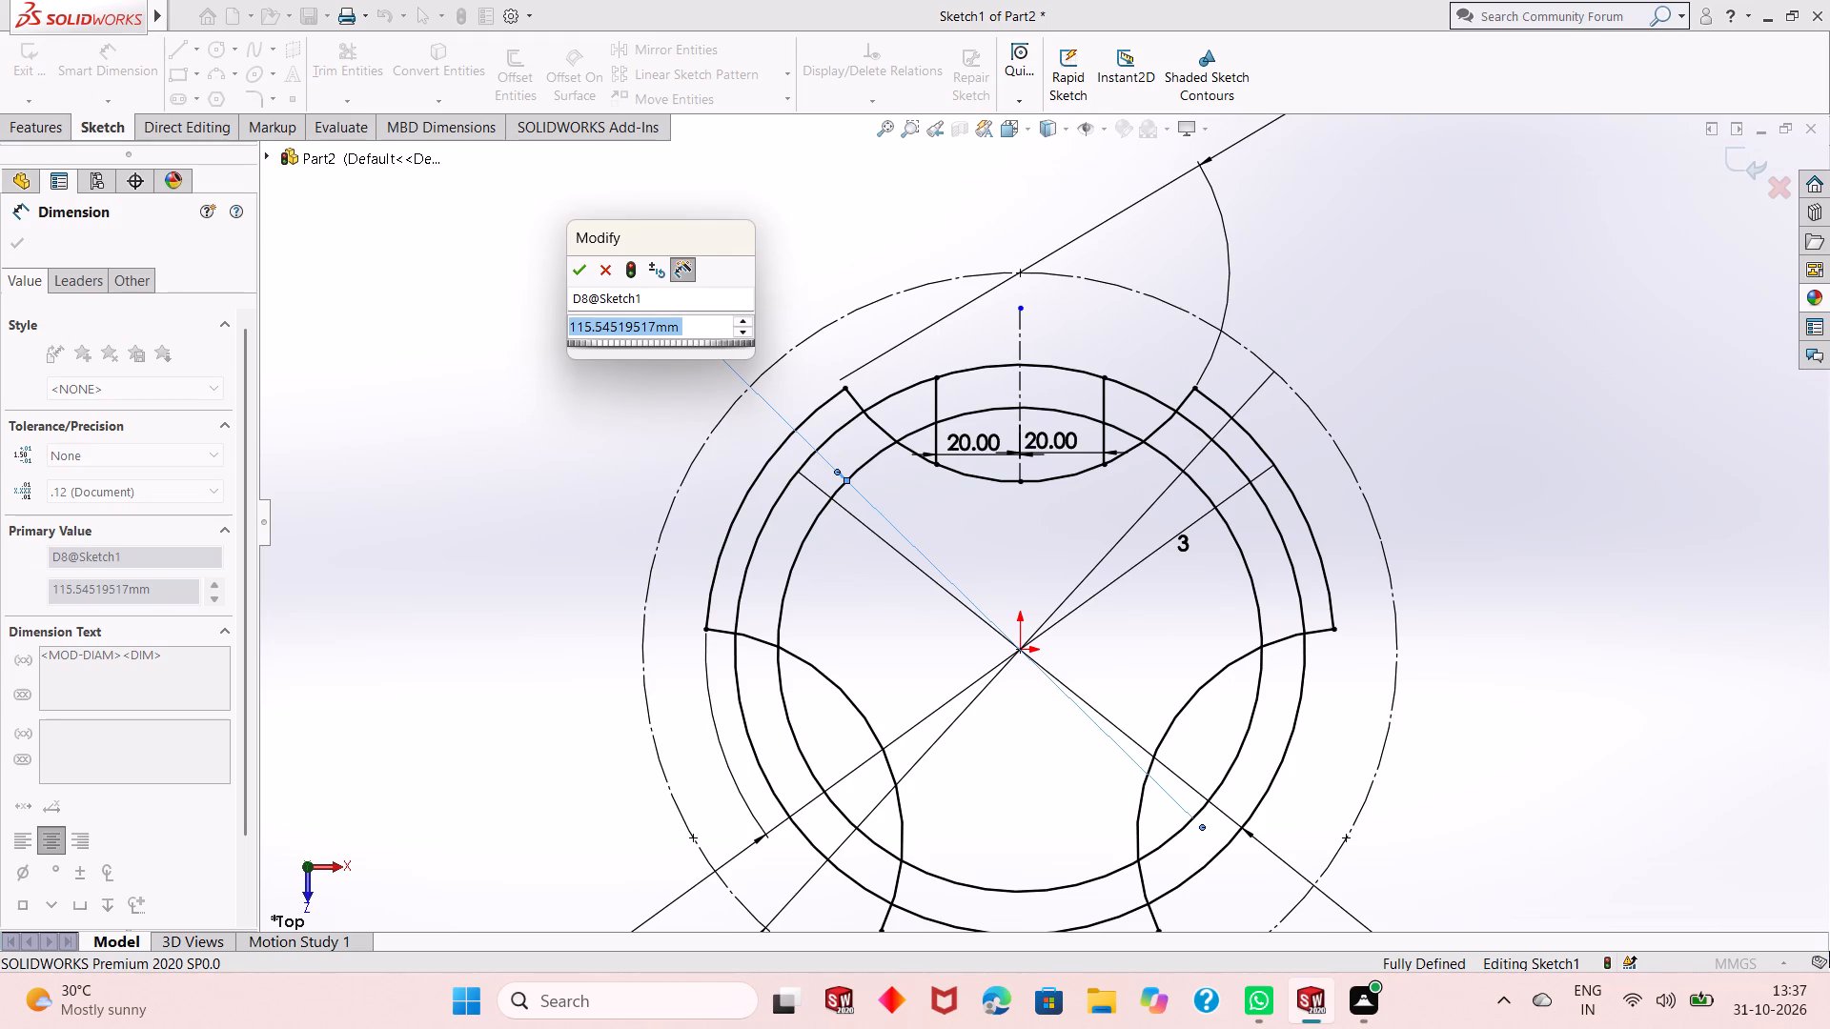
type("114")
key("Return")
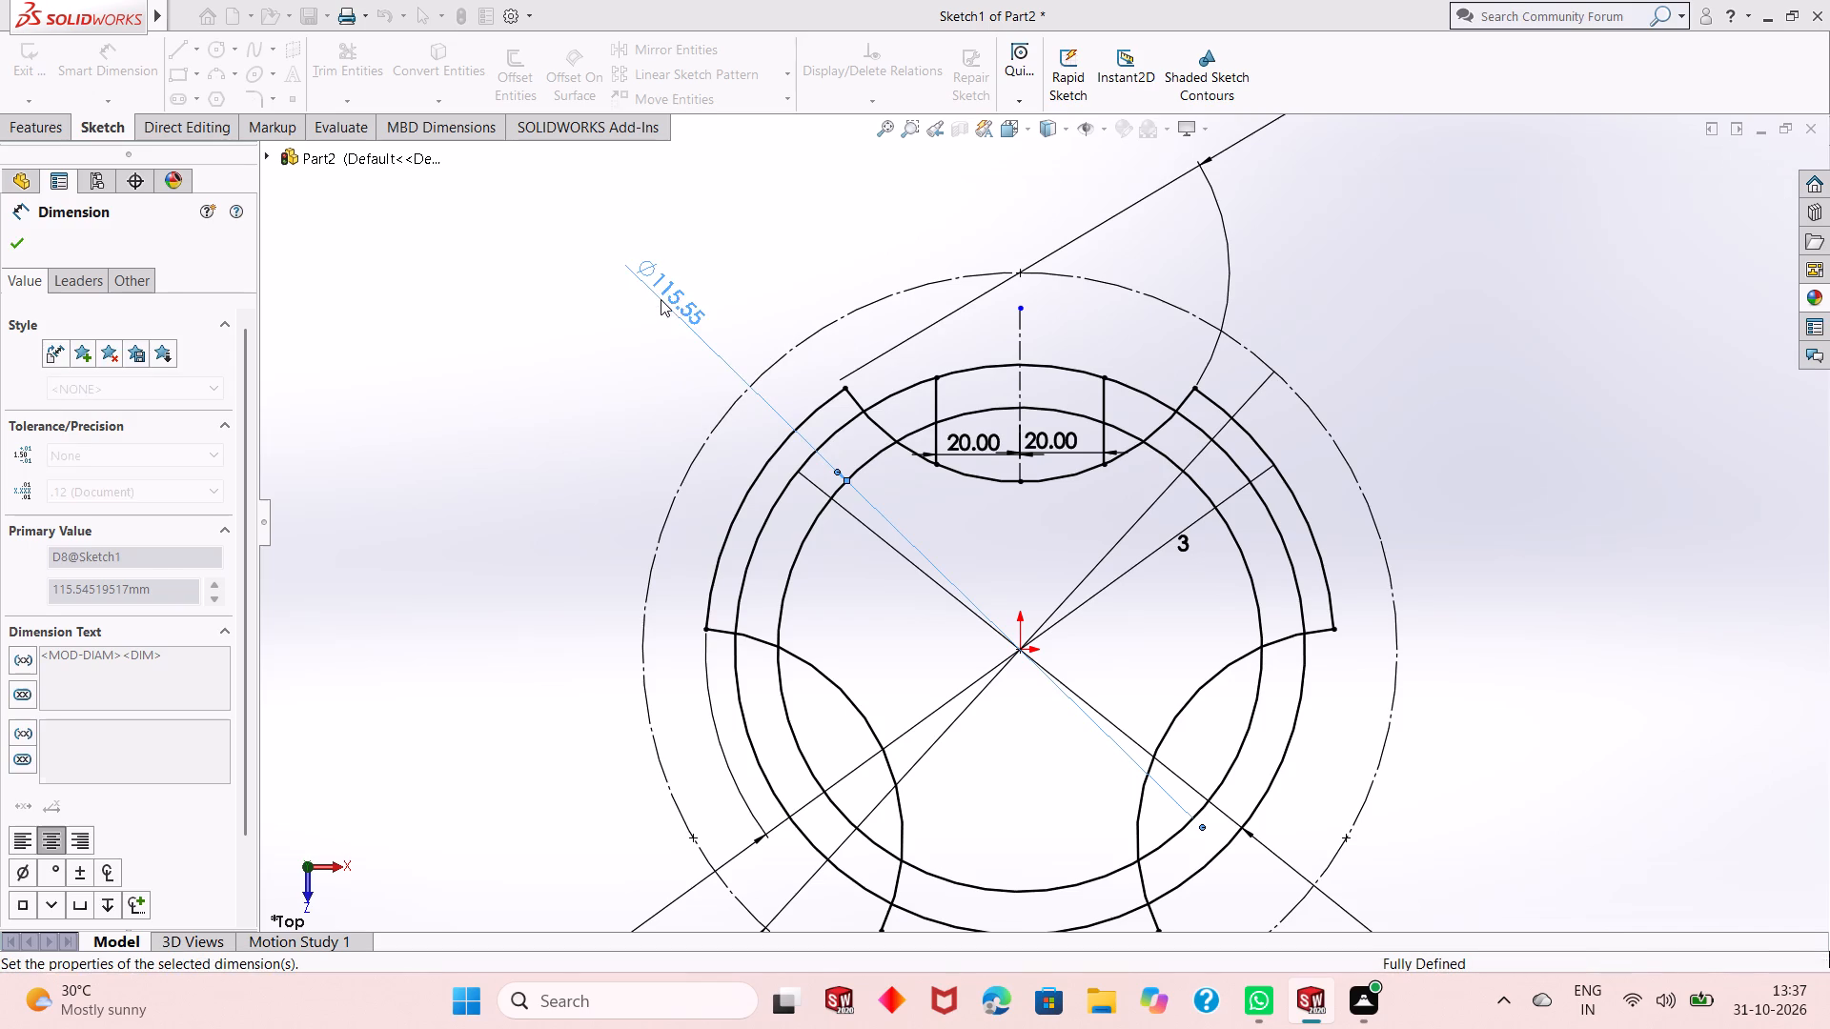
Examine the top notch area where the 114 mm and 136 mm circles meet the notch arc and offset lines.
scroll(1045, 423, "down", 5)
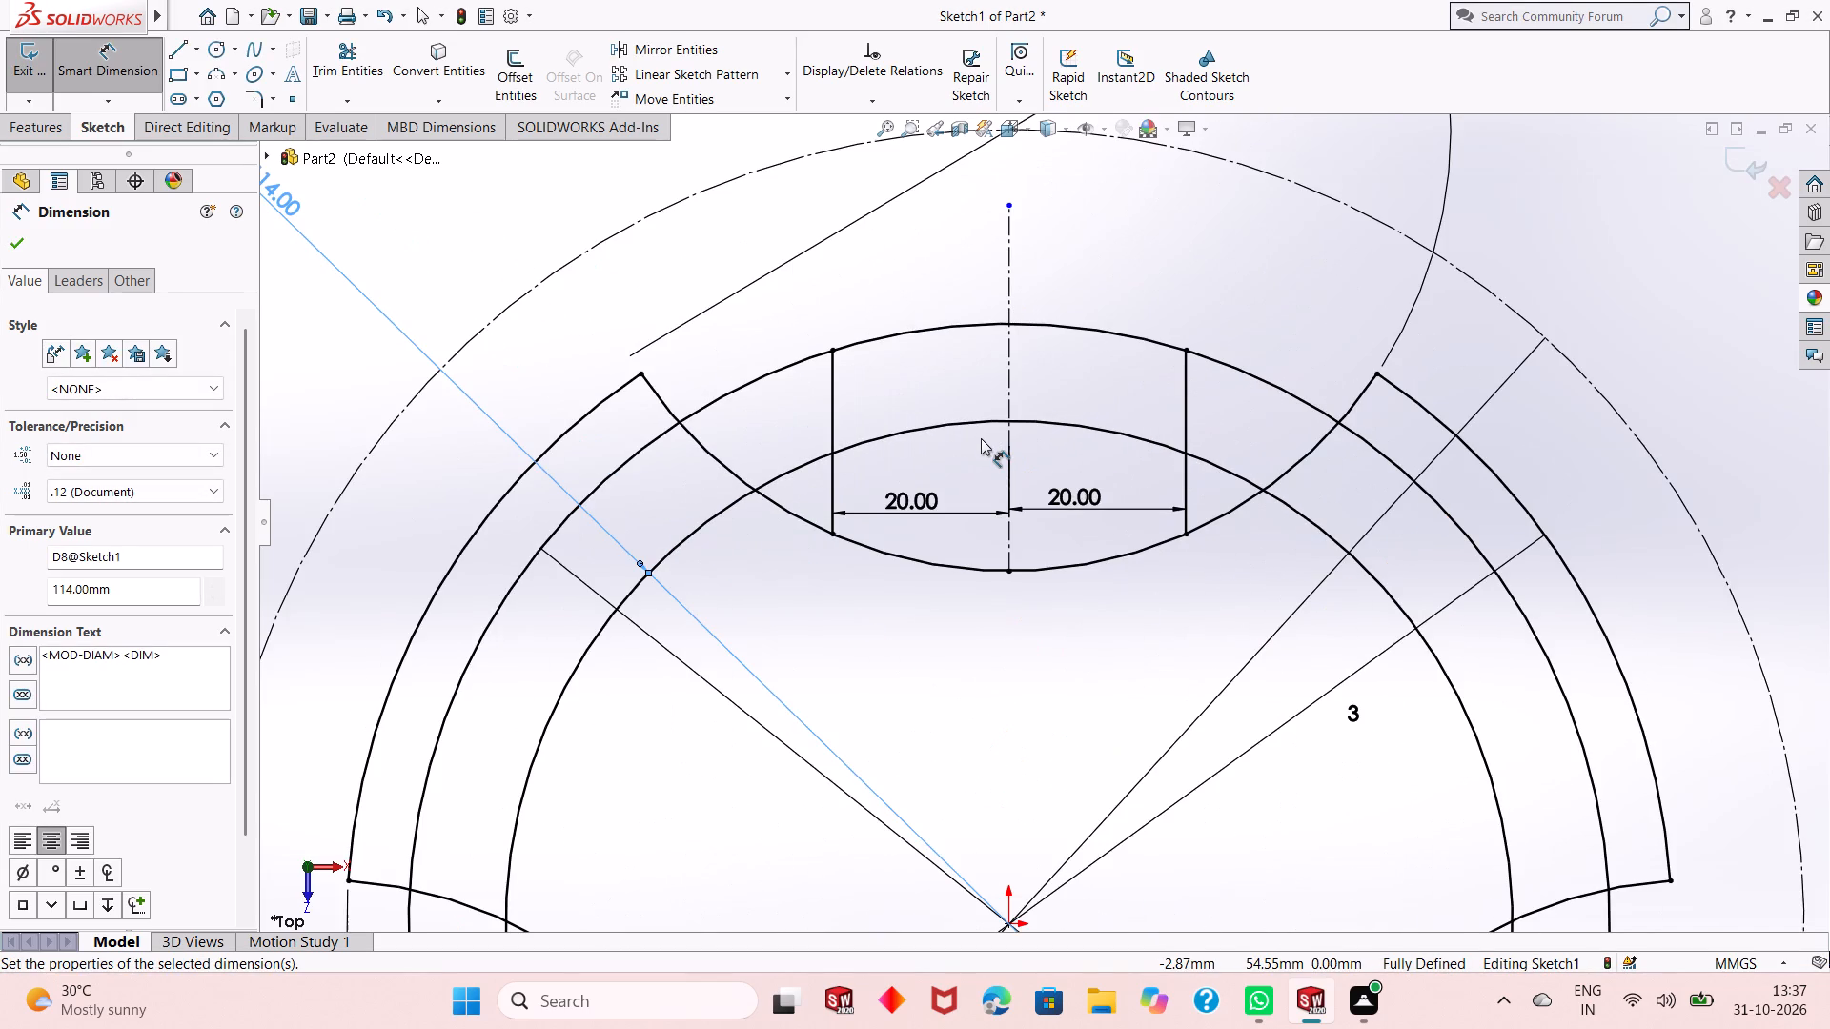
scroll(981, 440, "down", 2)
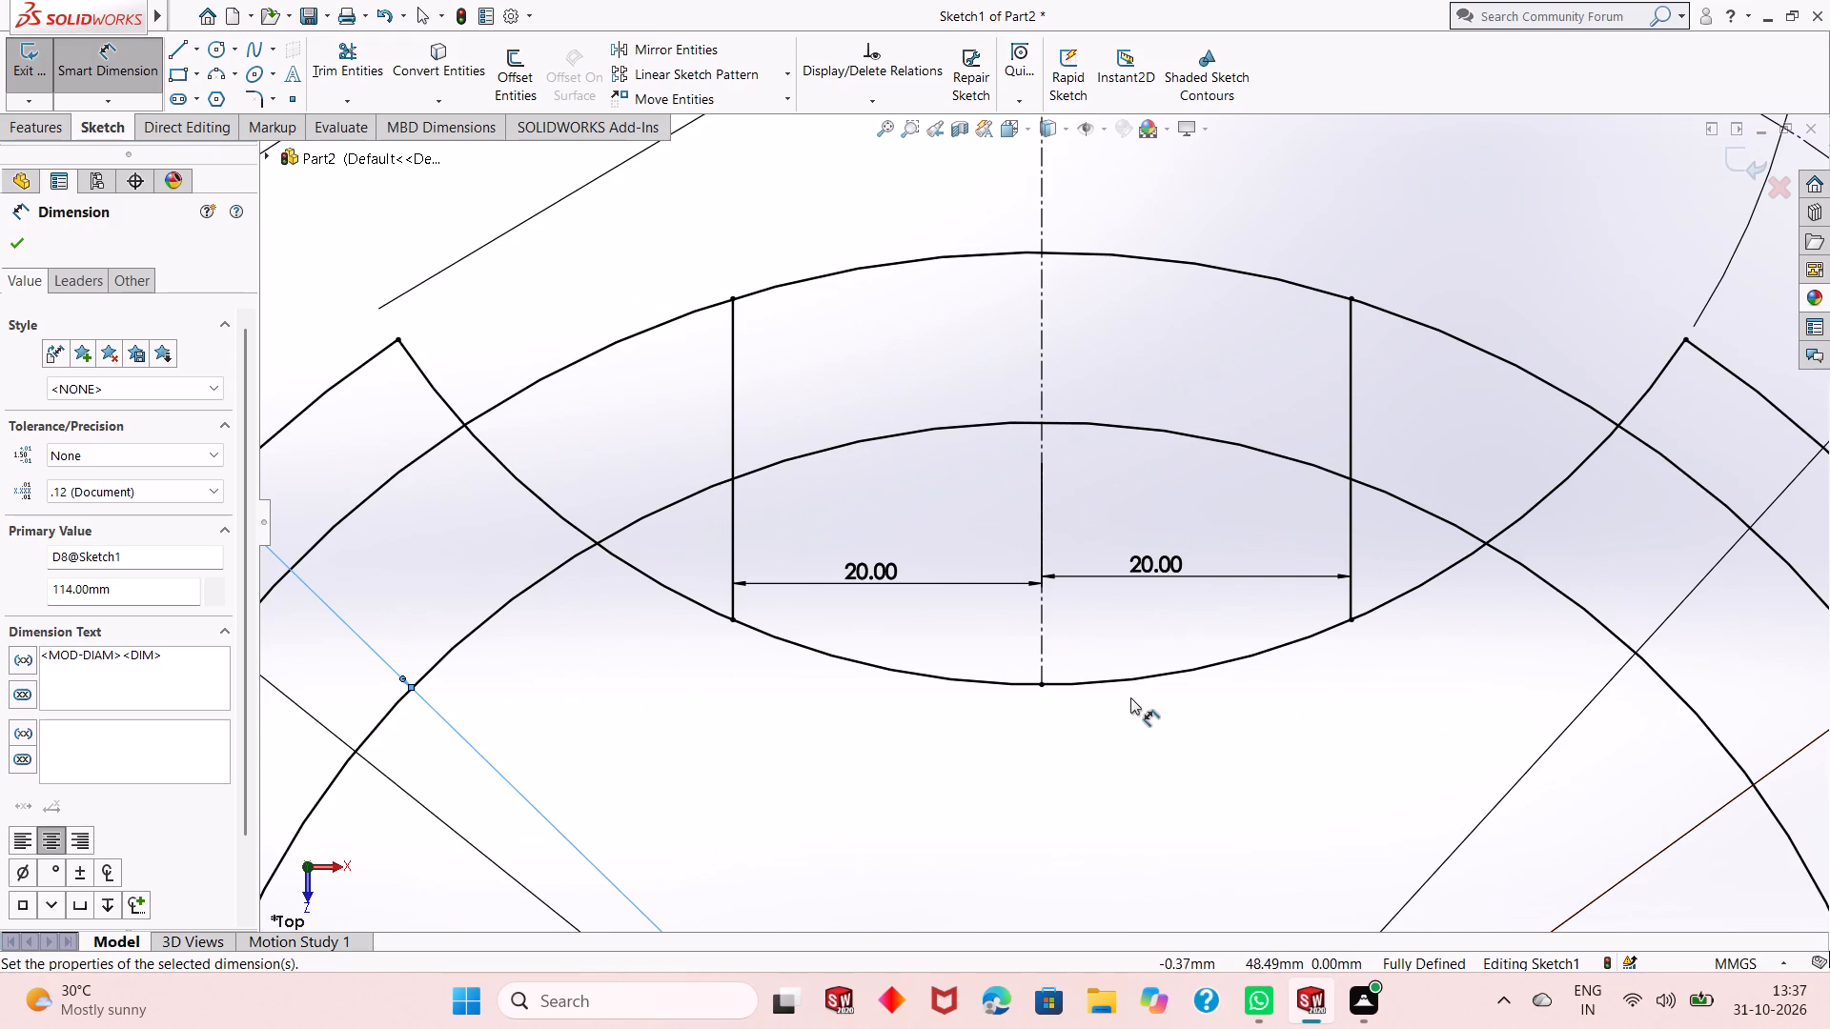
scroll(1132, 697, "up", 3)
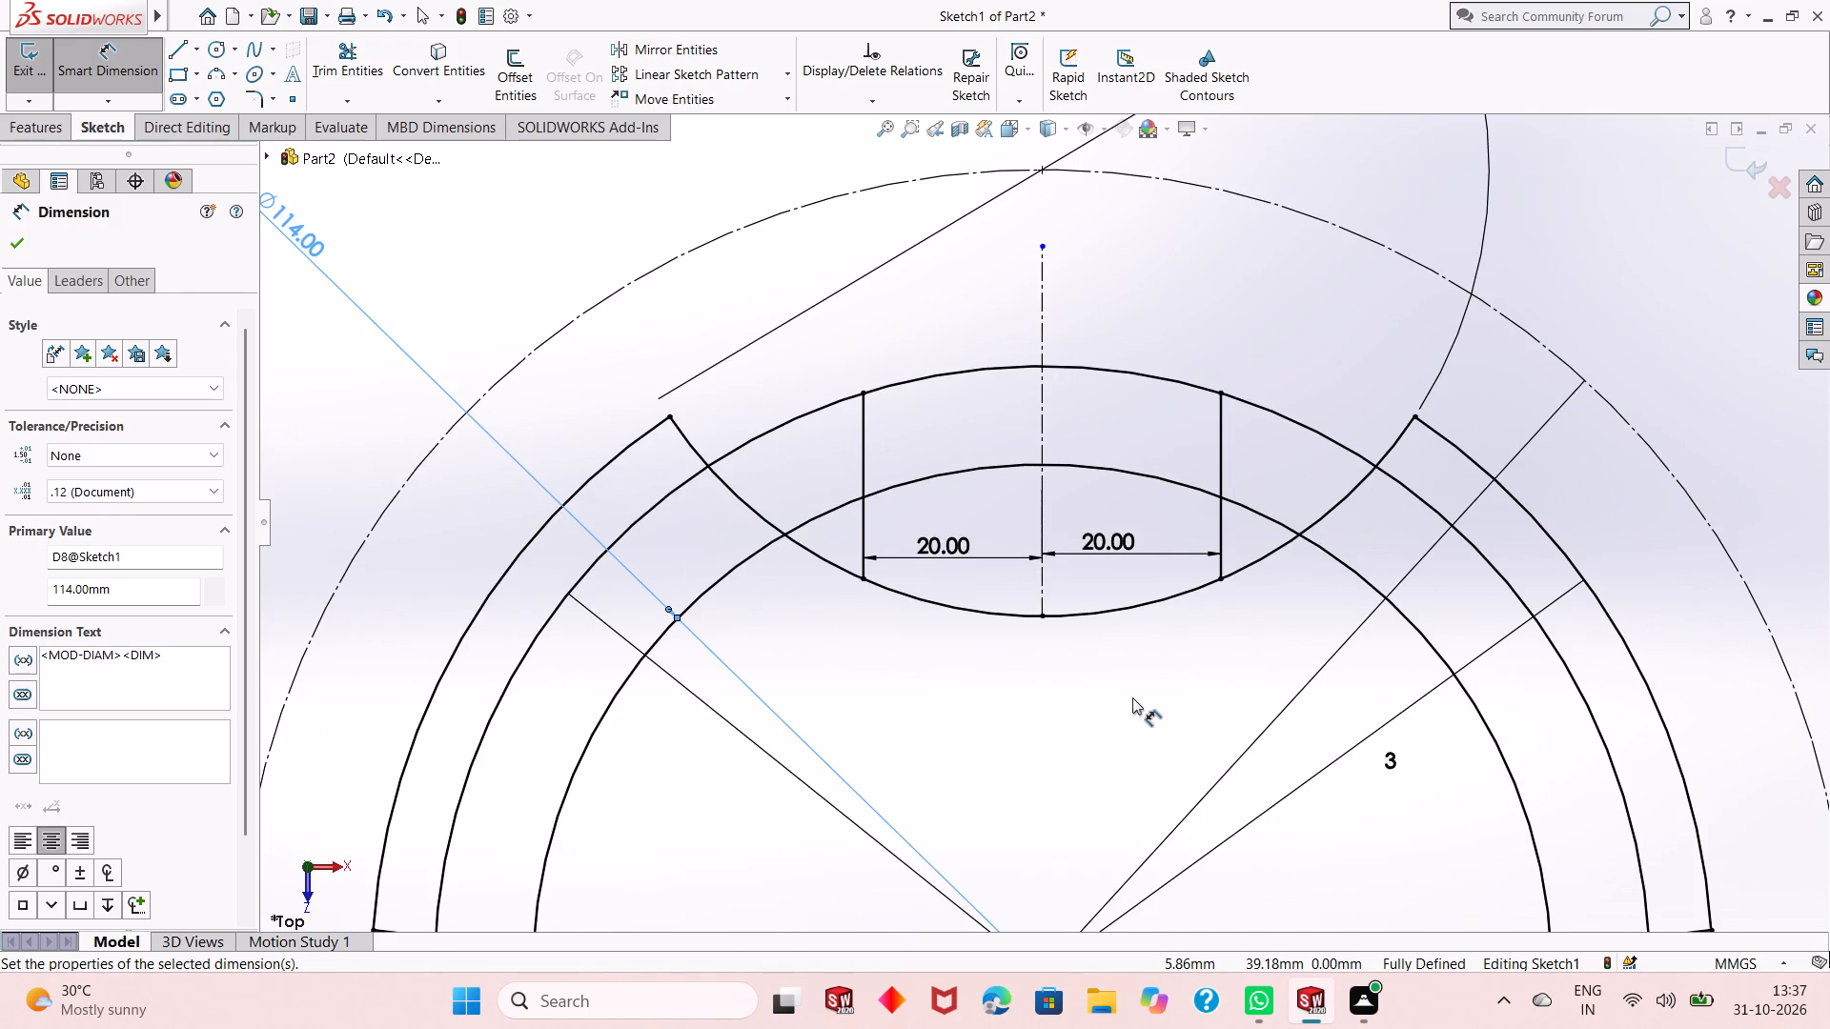
scroll(1130, 691, "up", 4)
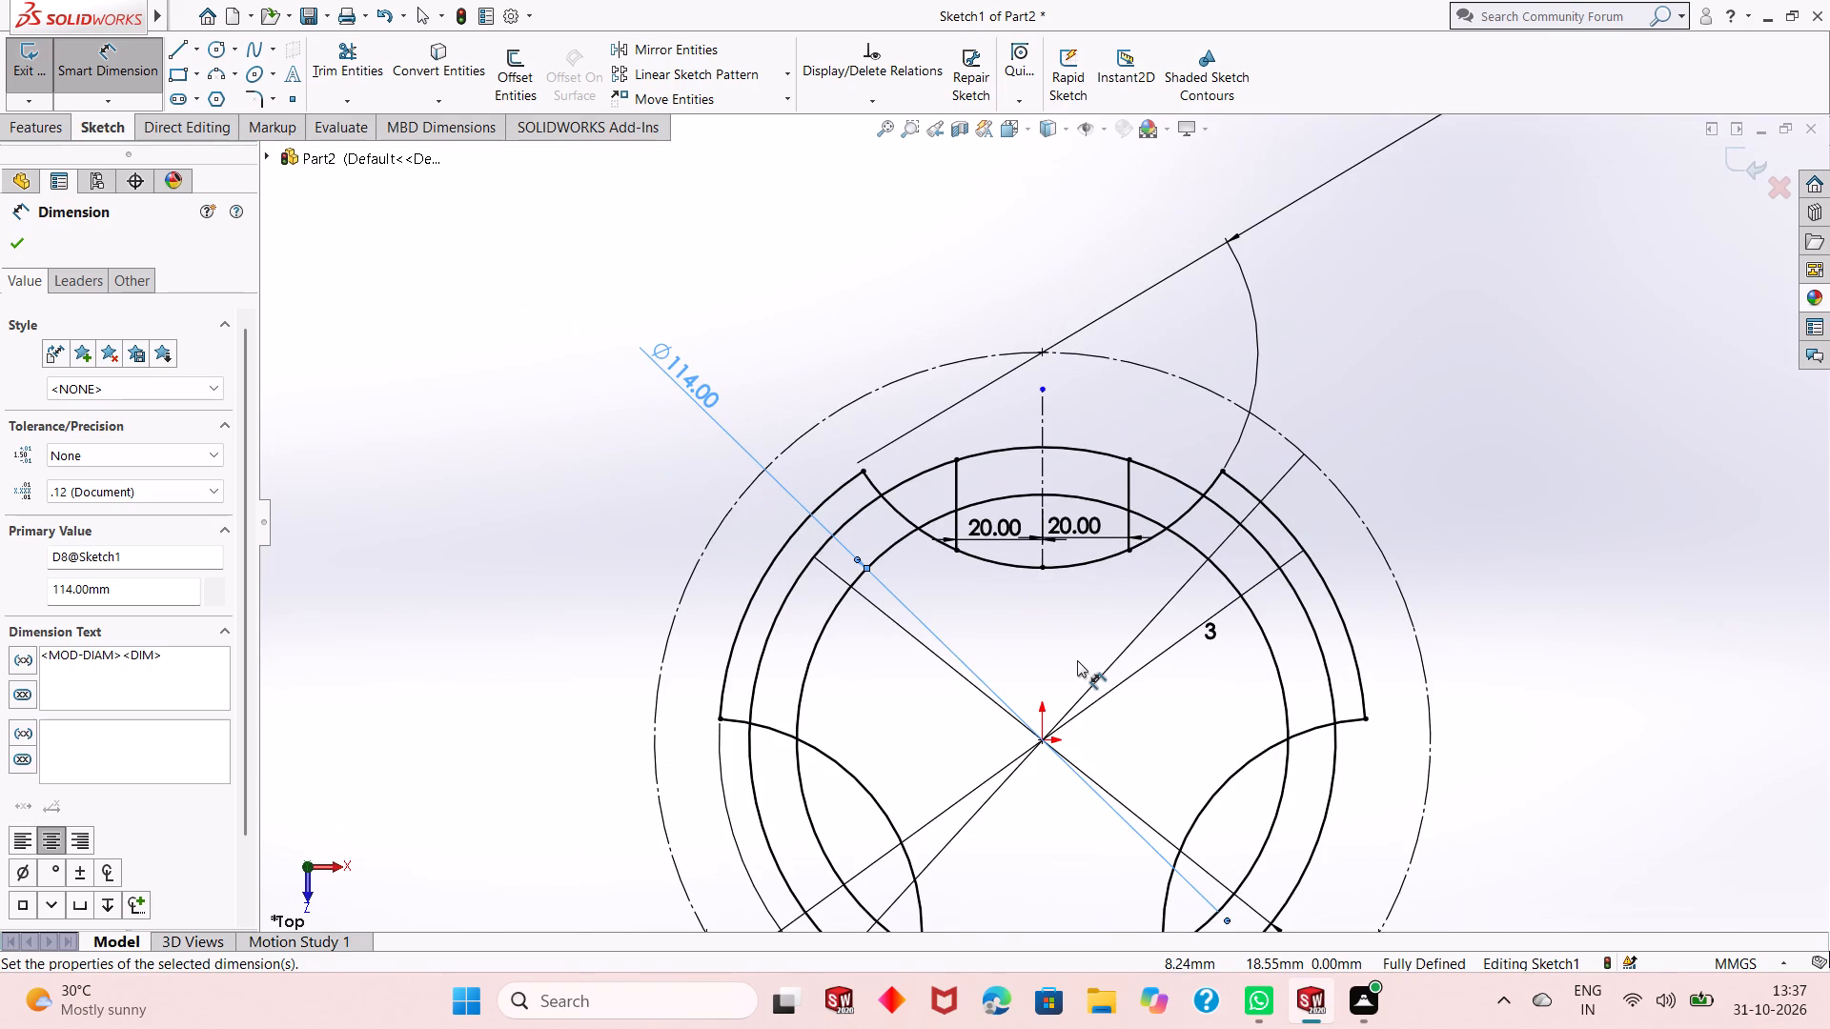
scroll(1077, 660, "up", 2)
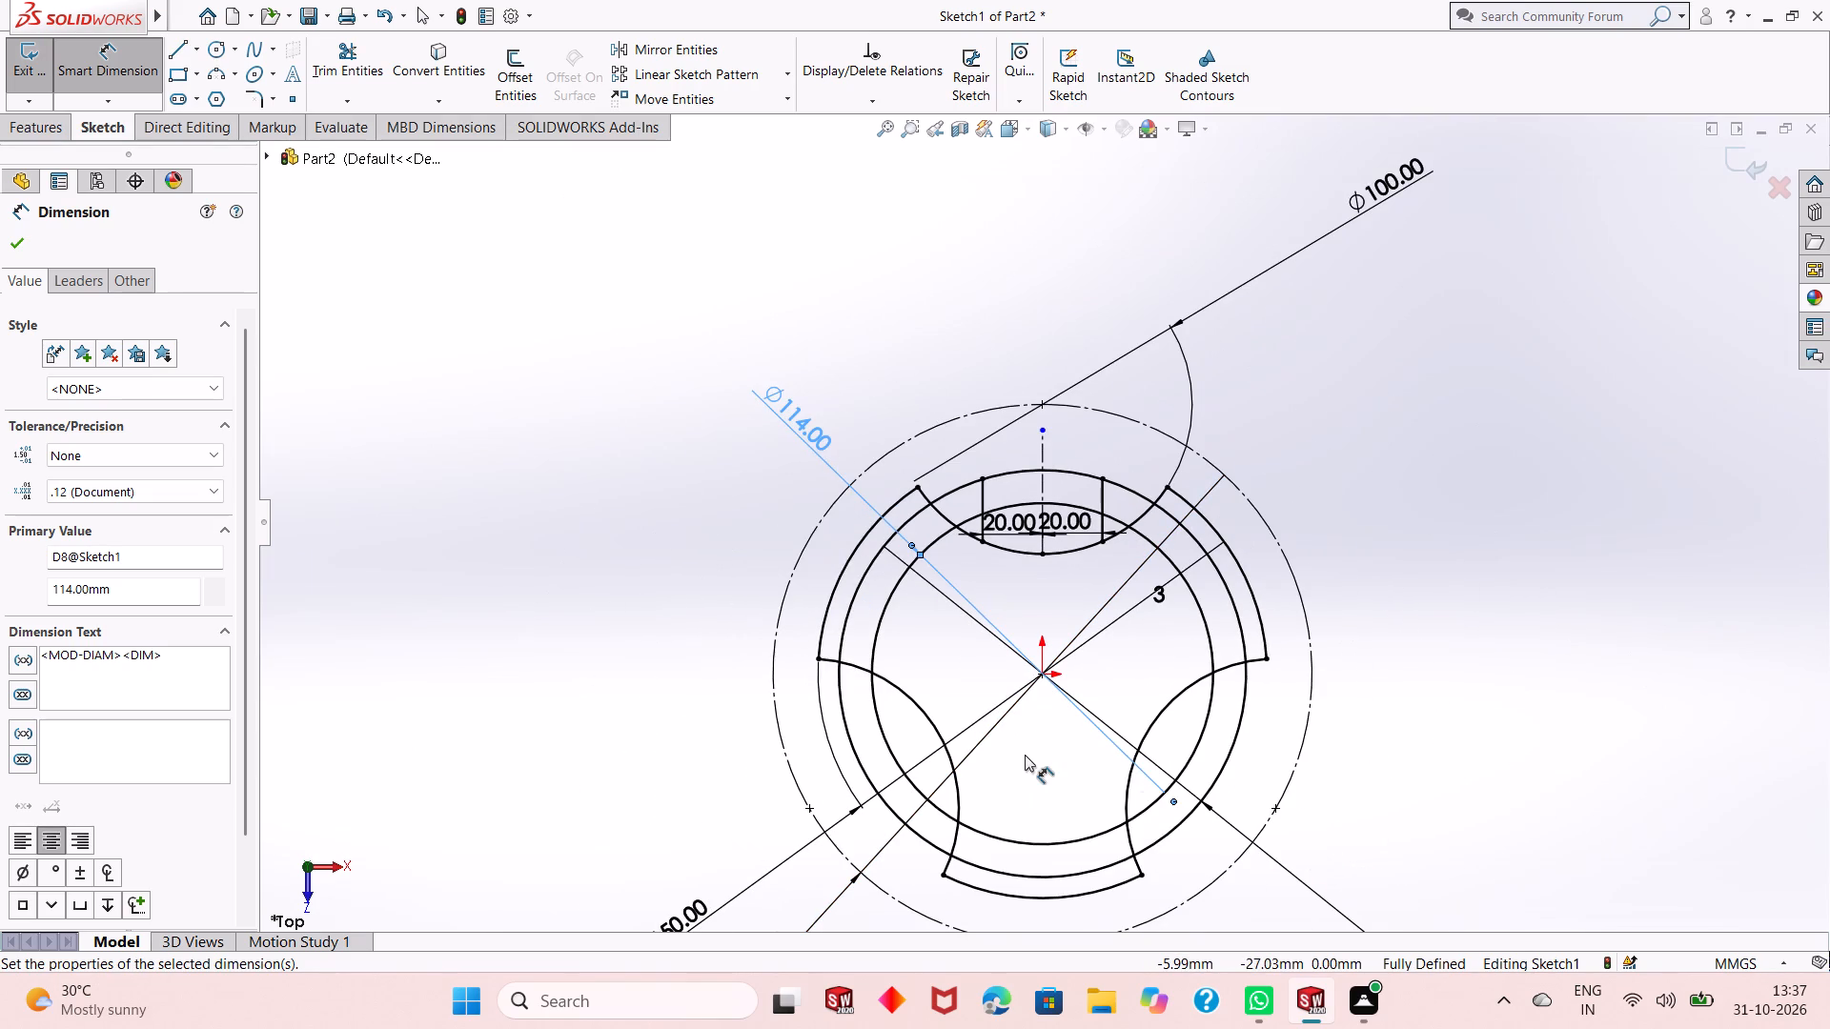
scroll(1004, 567, "down", 2)
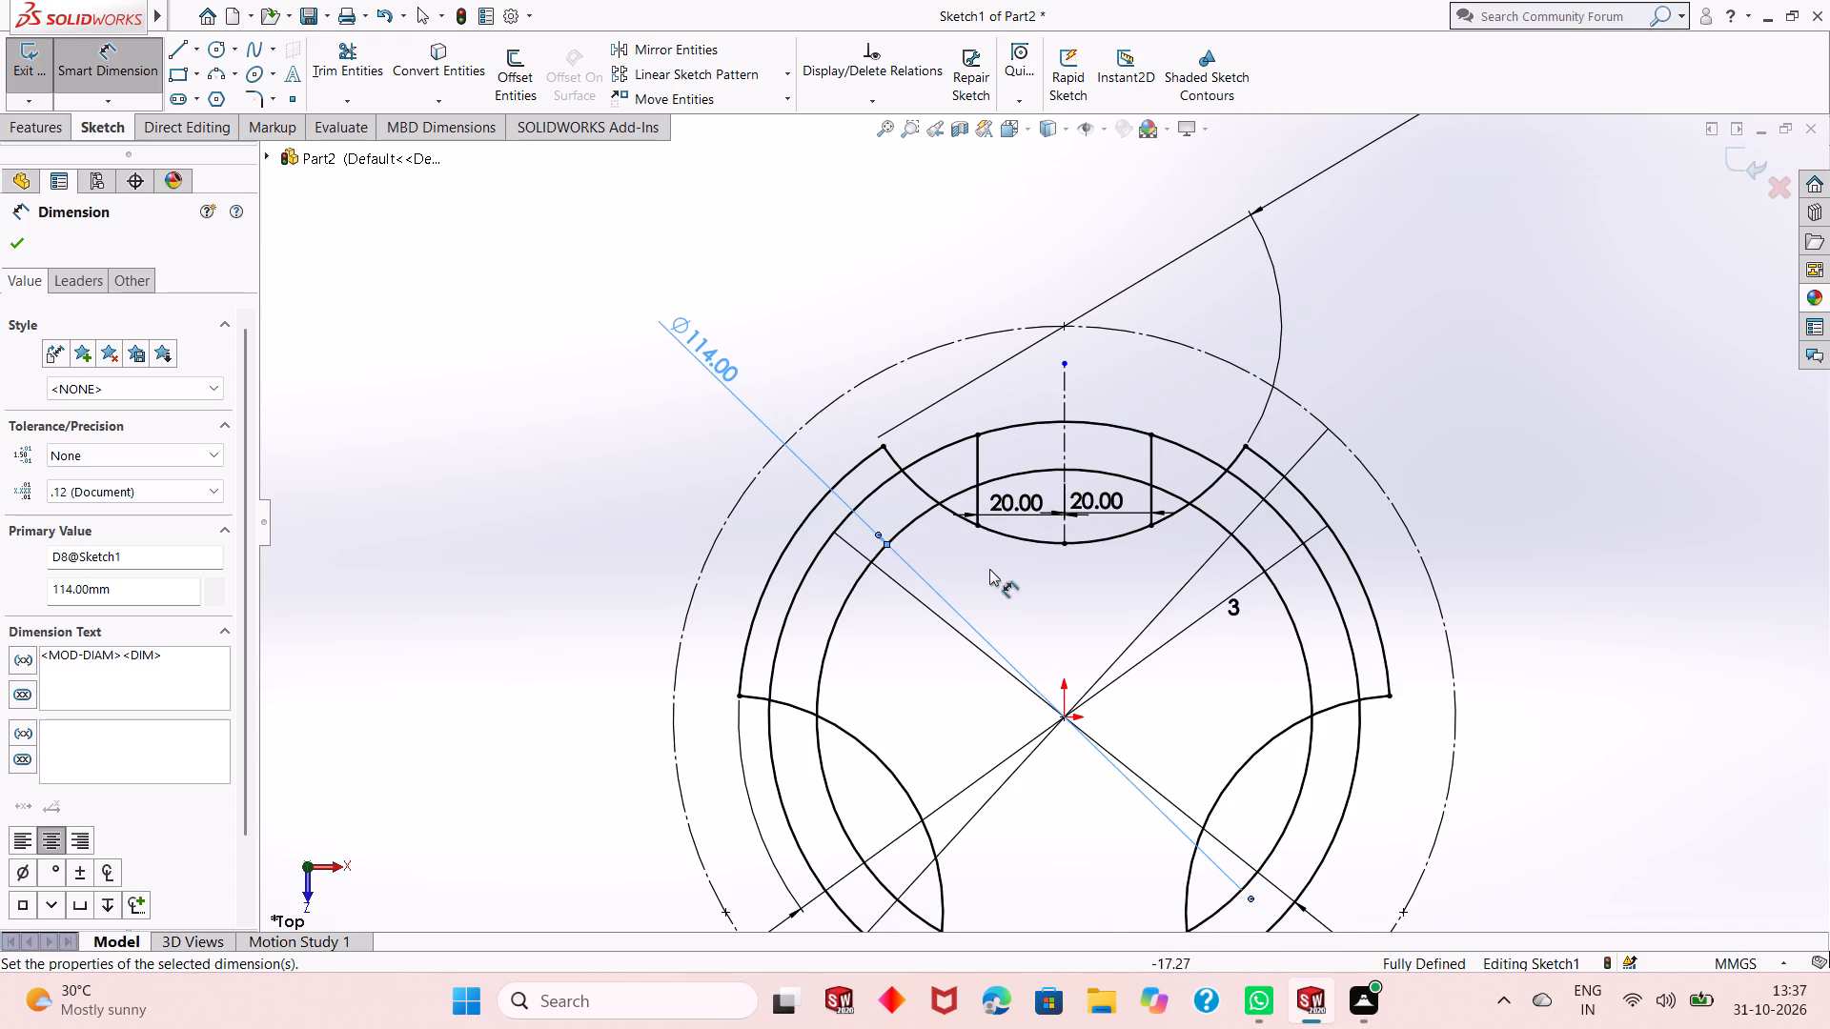
scroll(991, 570, "up", 2)
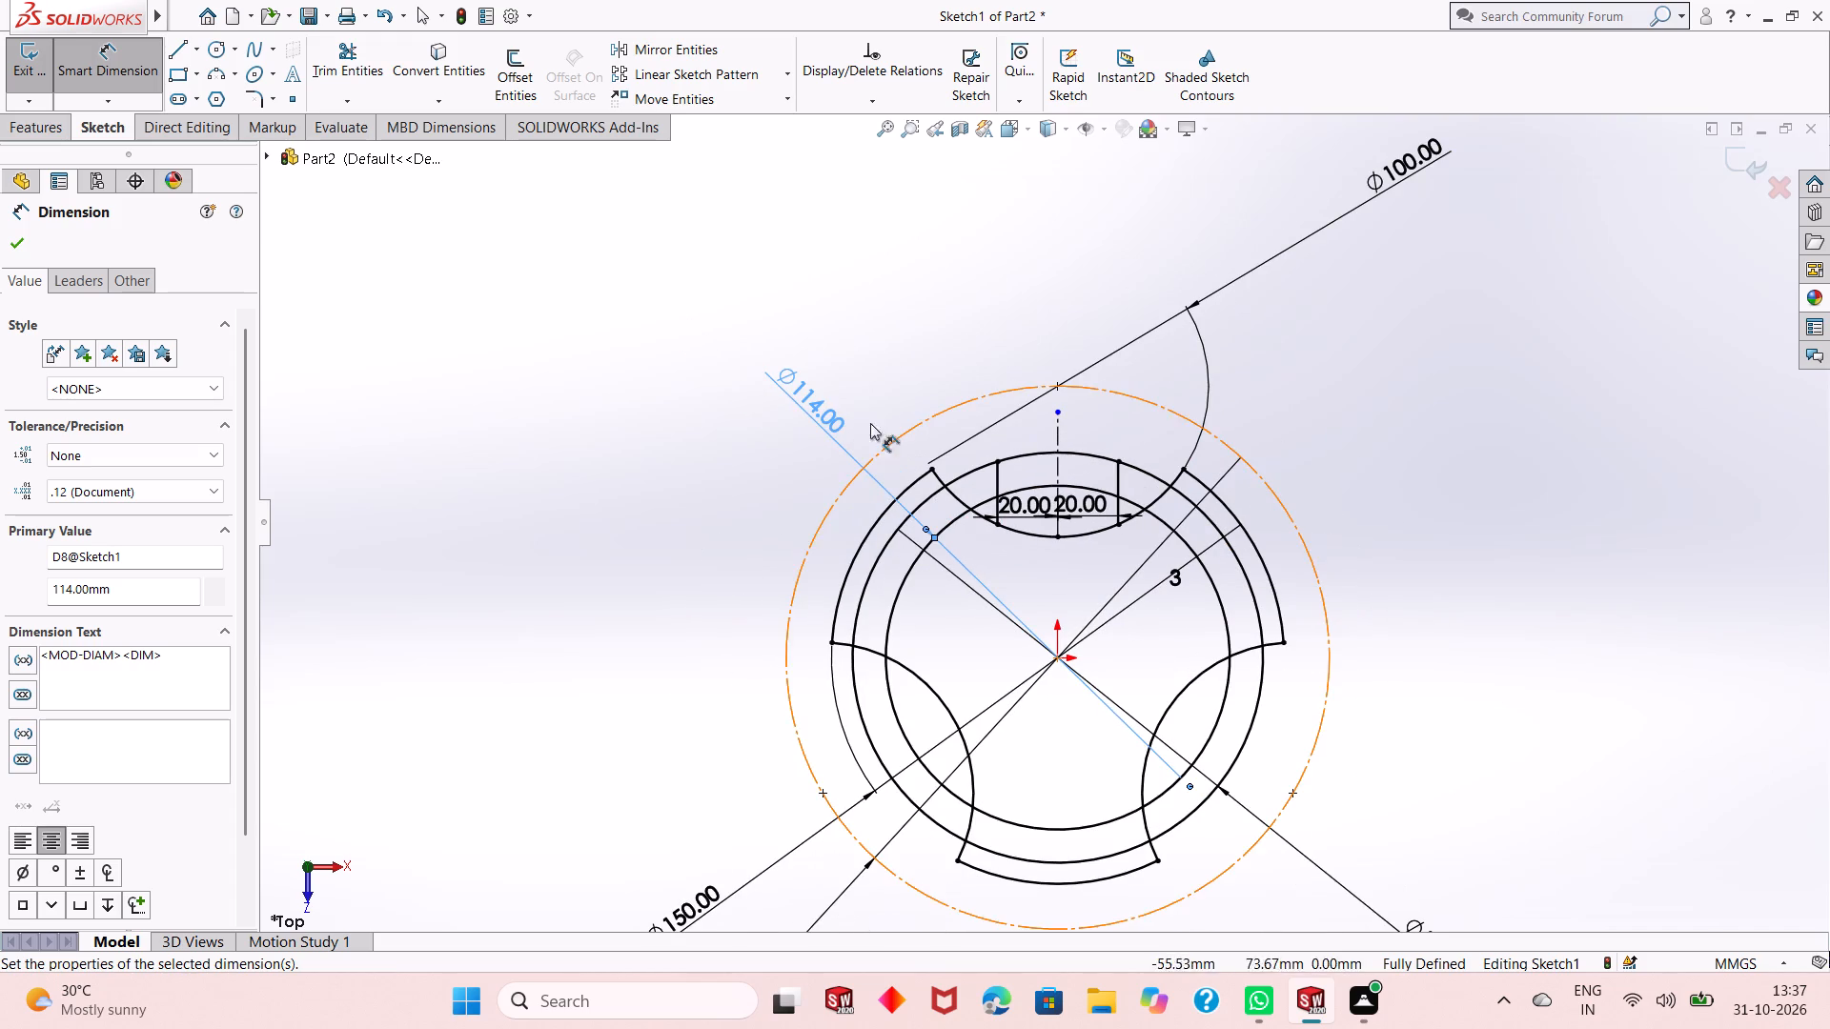
left_click(677, 340)
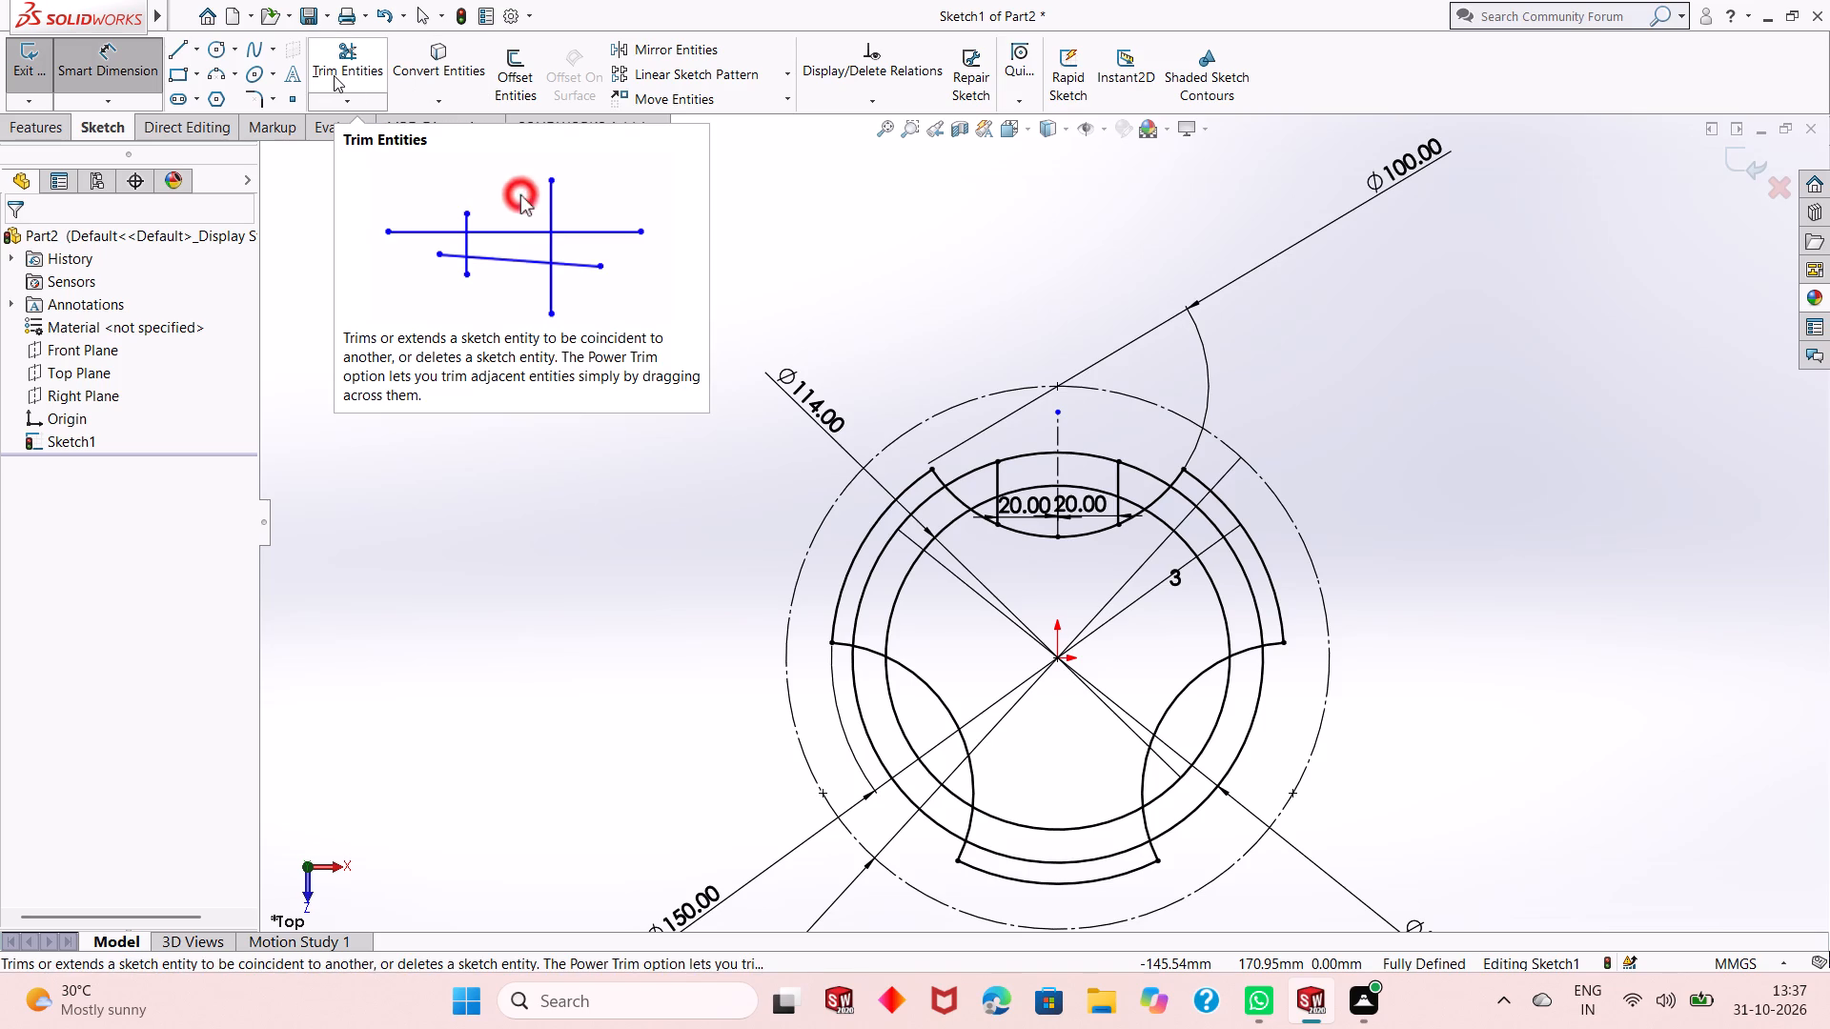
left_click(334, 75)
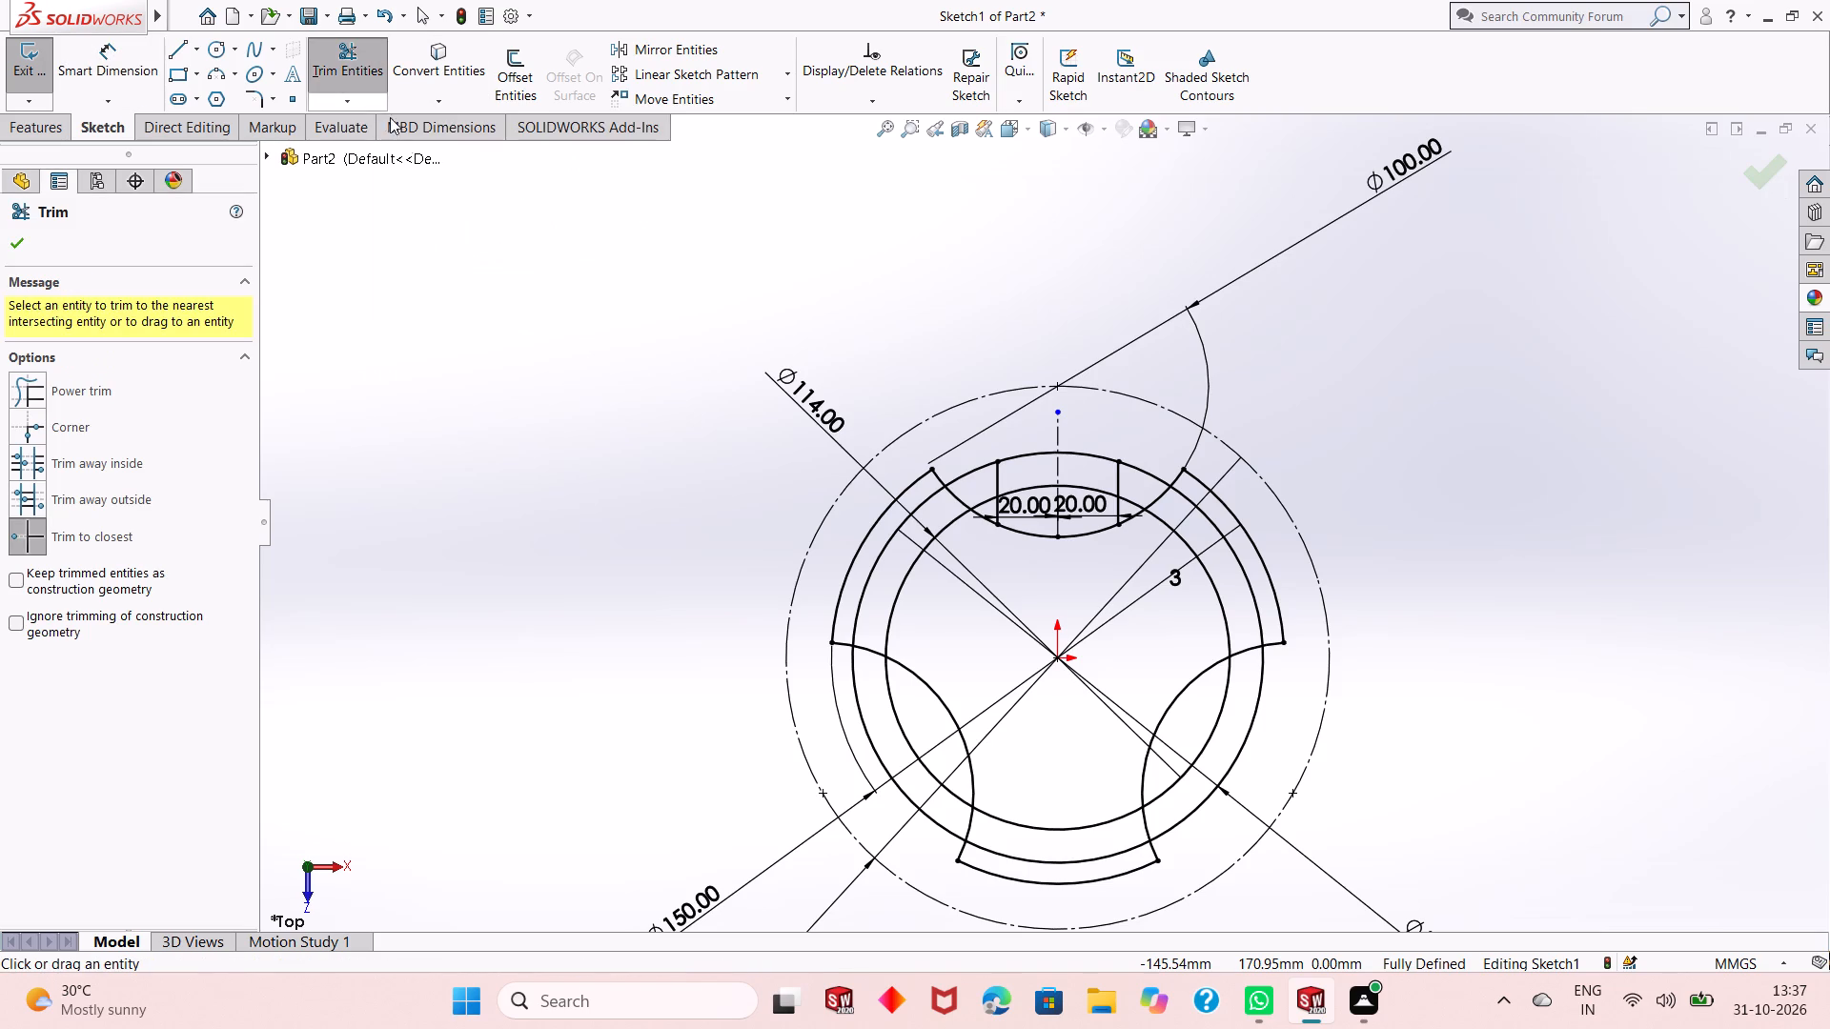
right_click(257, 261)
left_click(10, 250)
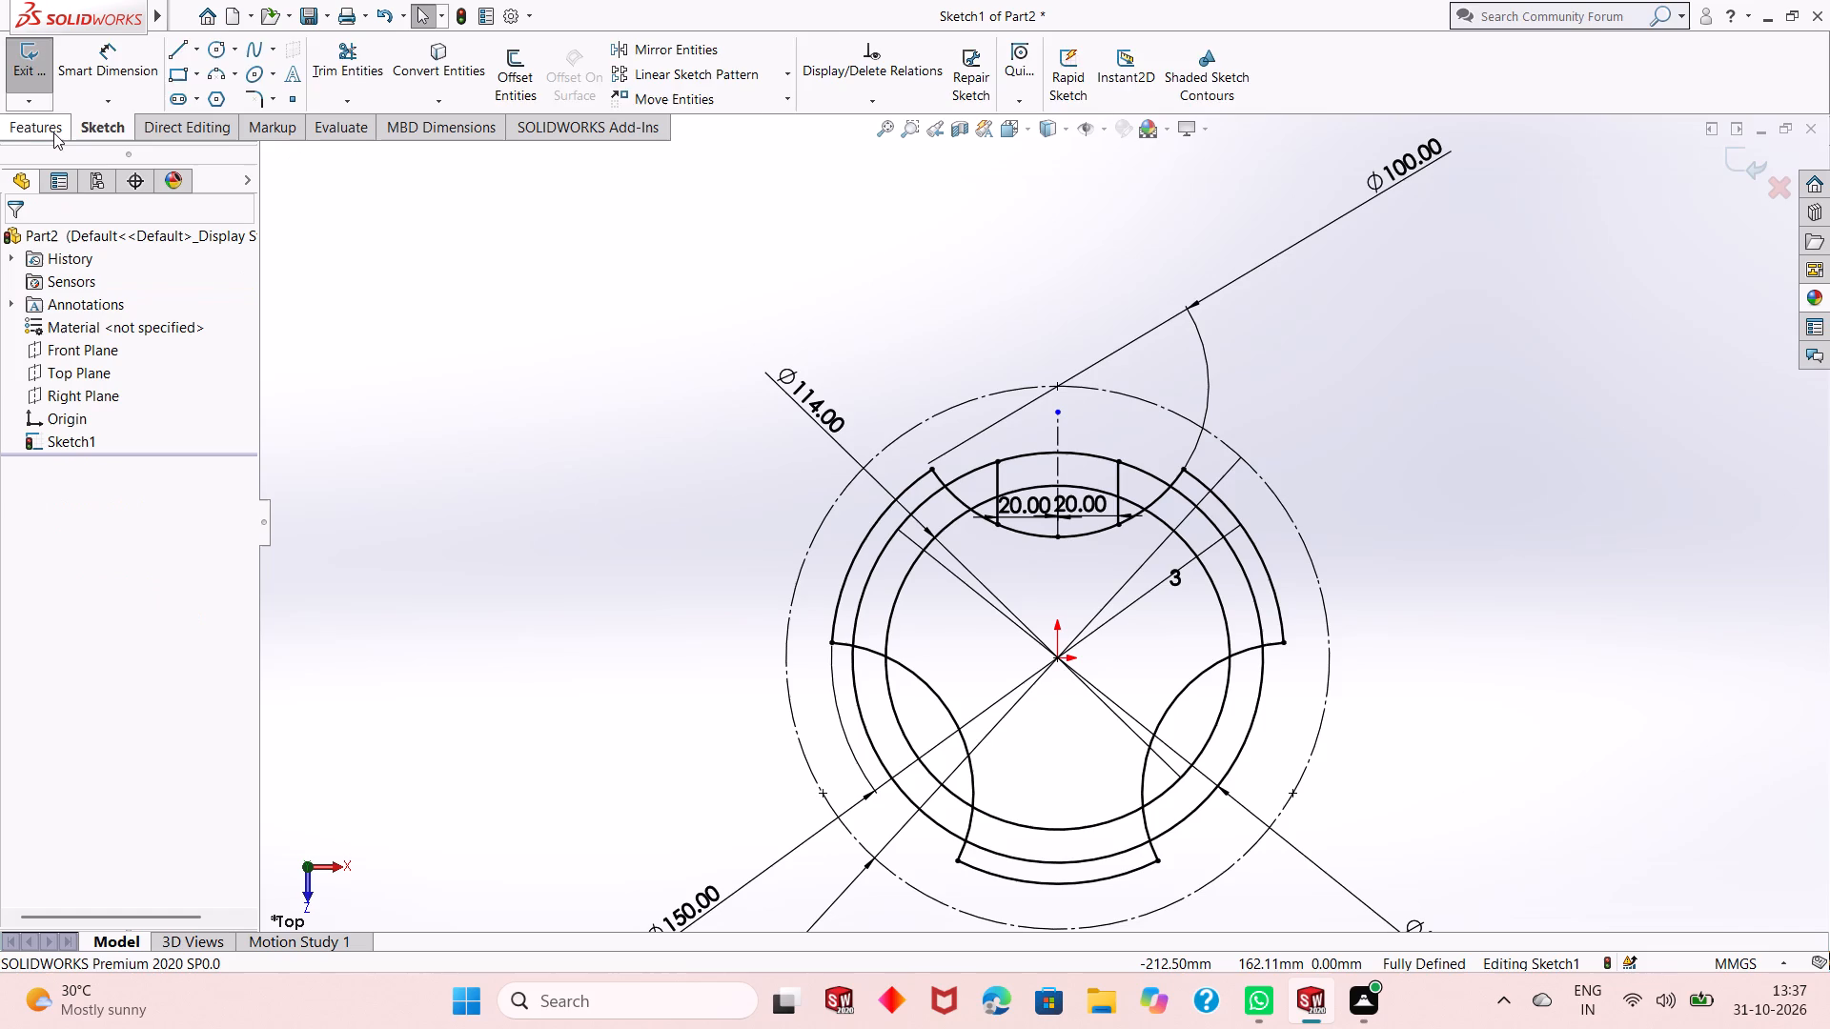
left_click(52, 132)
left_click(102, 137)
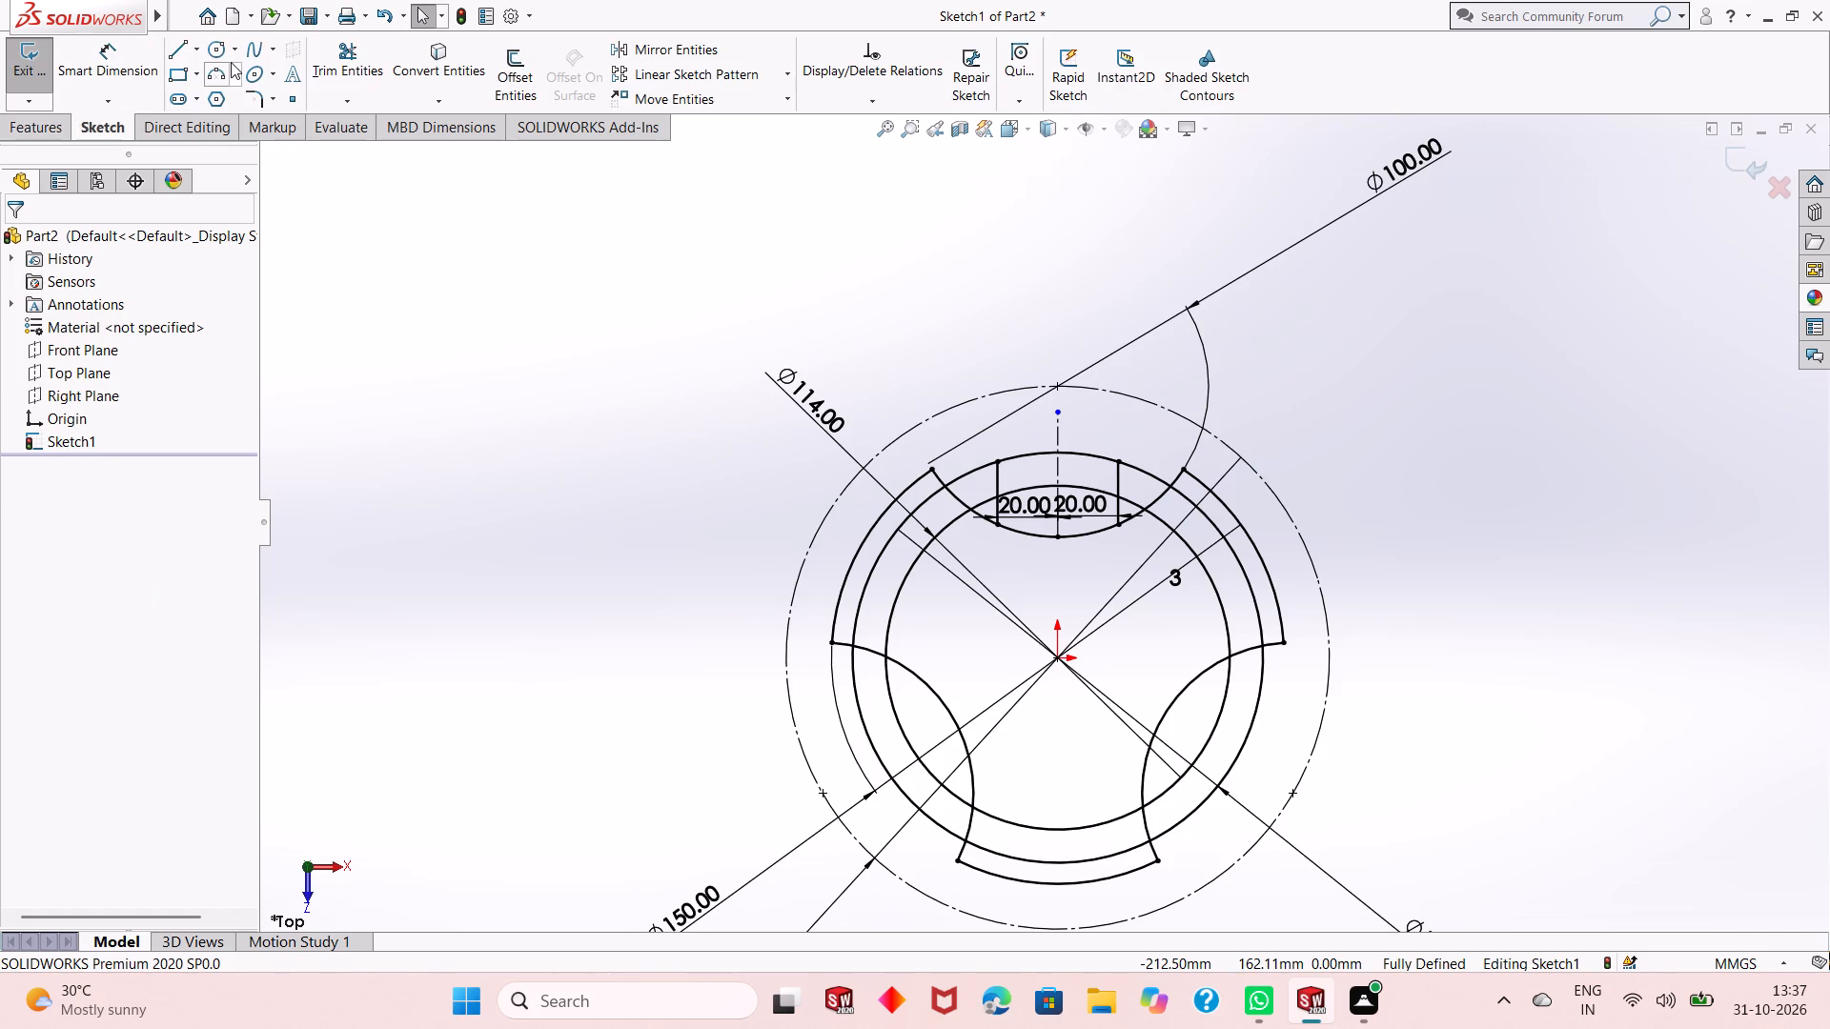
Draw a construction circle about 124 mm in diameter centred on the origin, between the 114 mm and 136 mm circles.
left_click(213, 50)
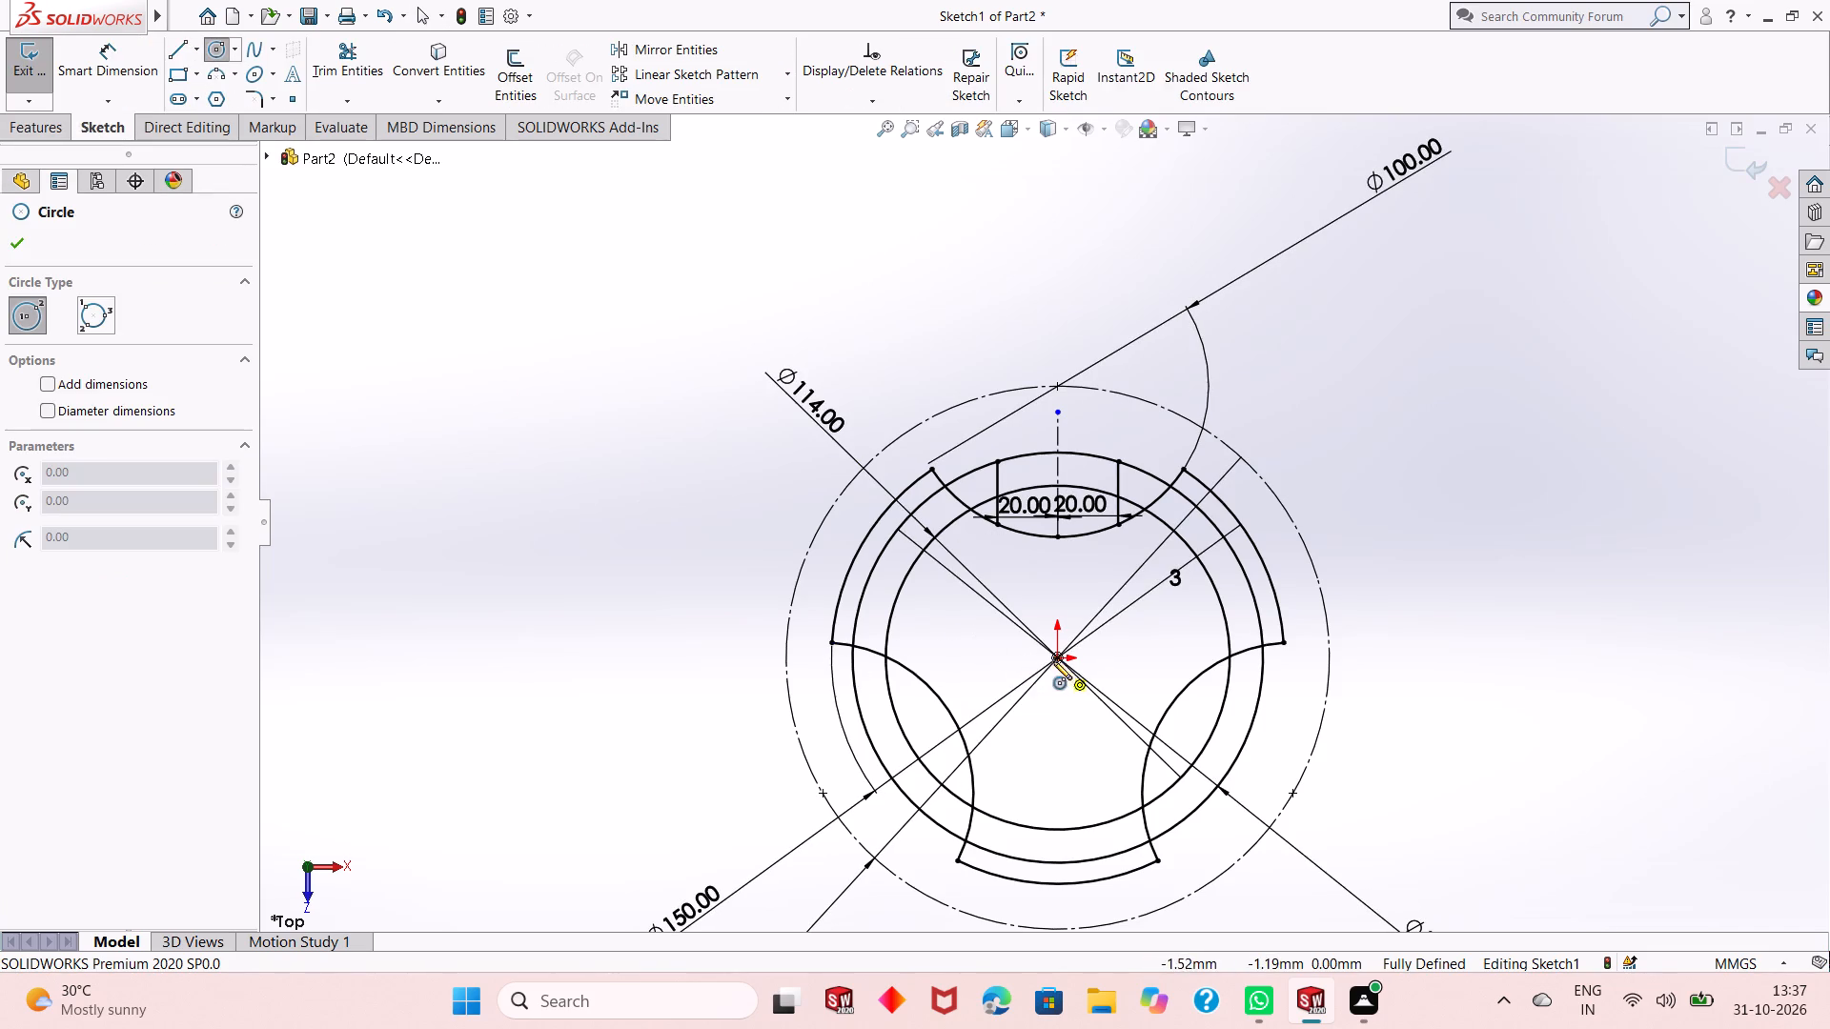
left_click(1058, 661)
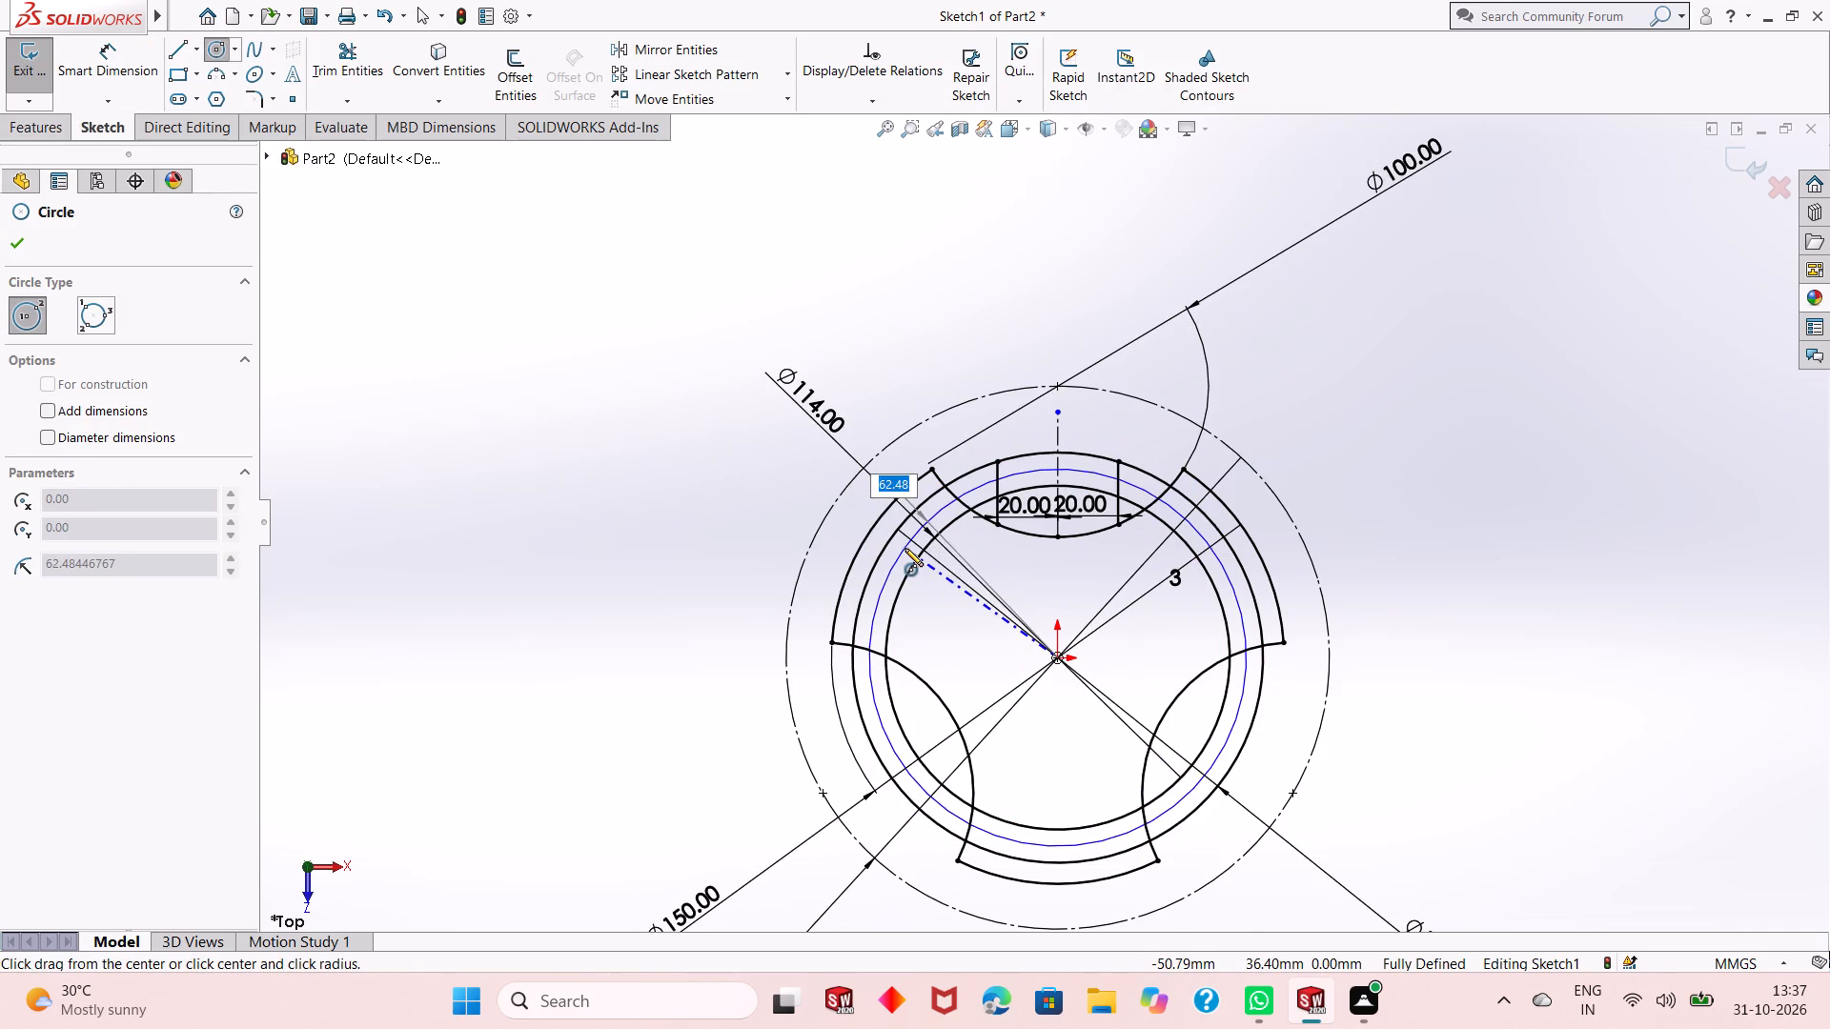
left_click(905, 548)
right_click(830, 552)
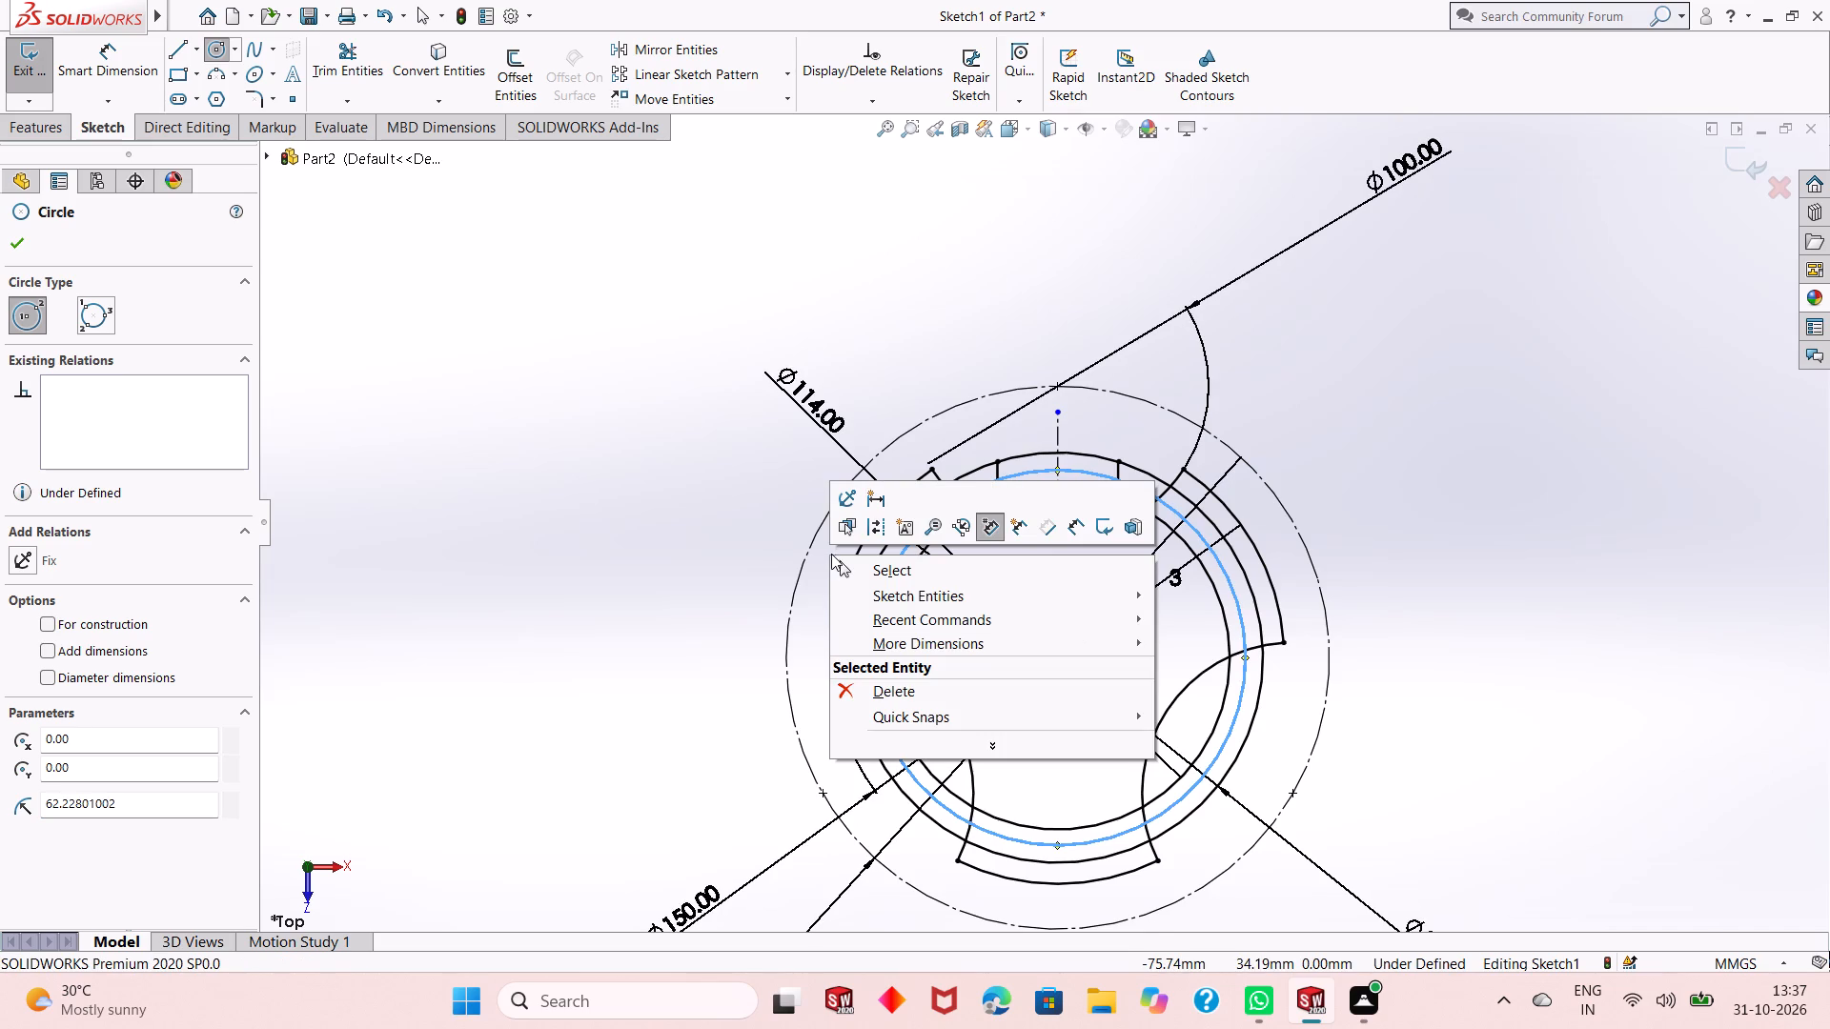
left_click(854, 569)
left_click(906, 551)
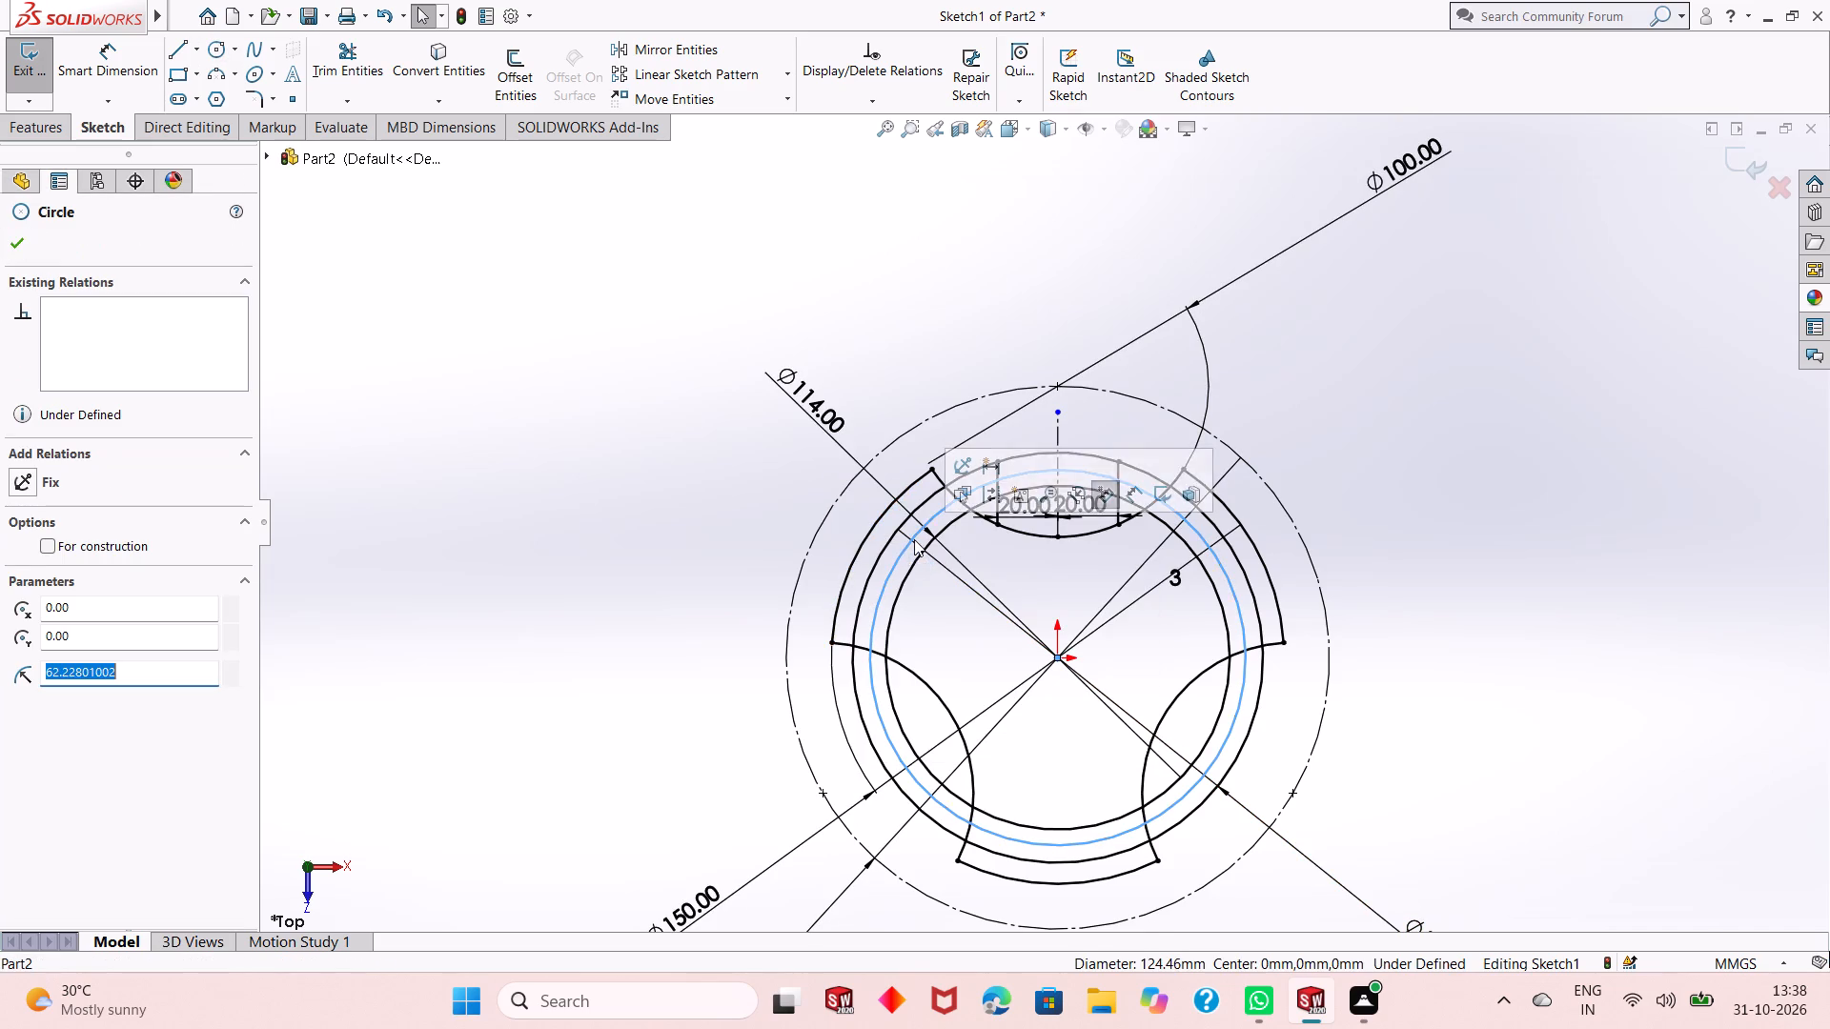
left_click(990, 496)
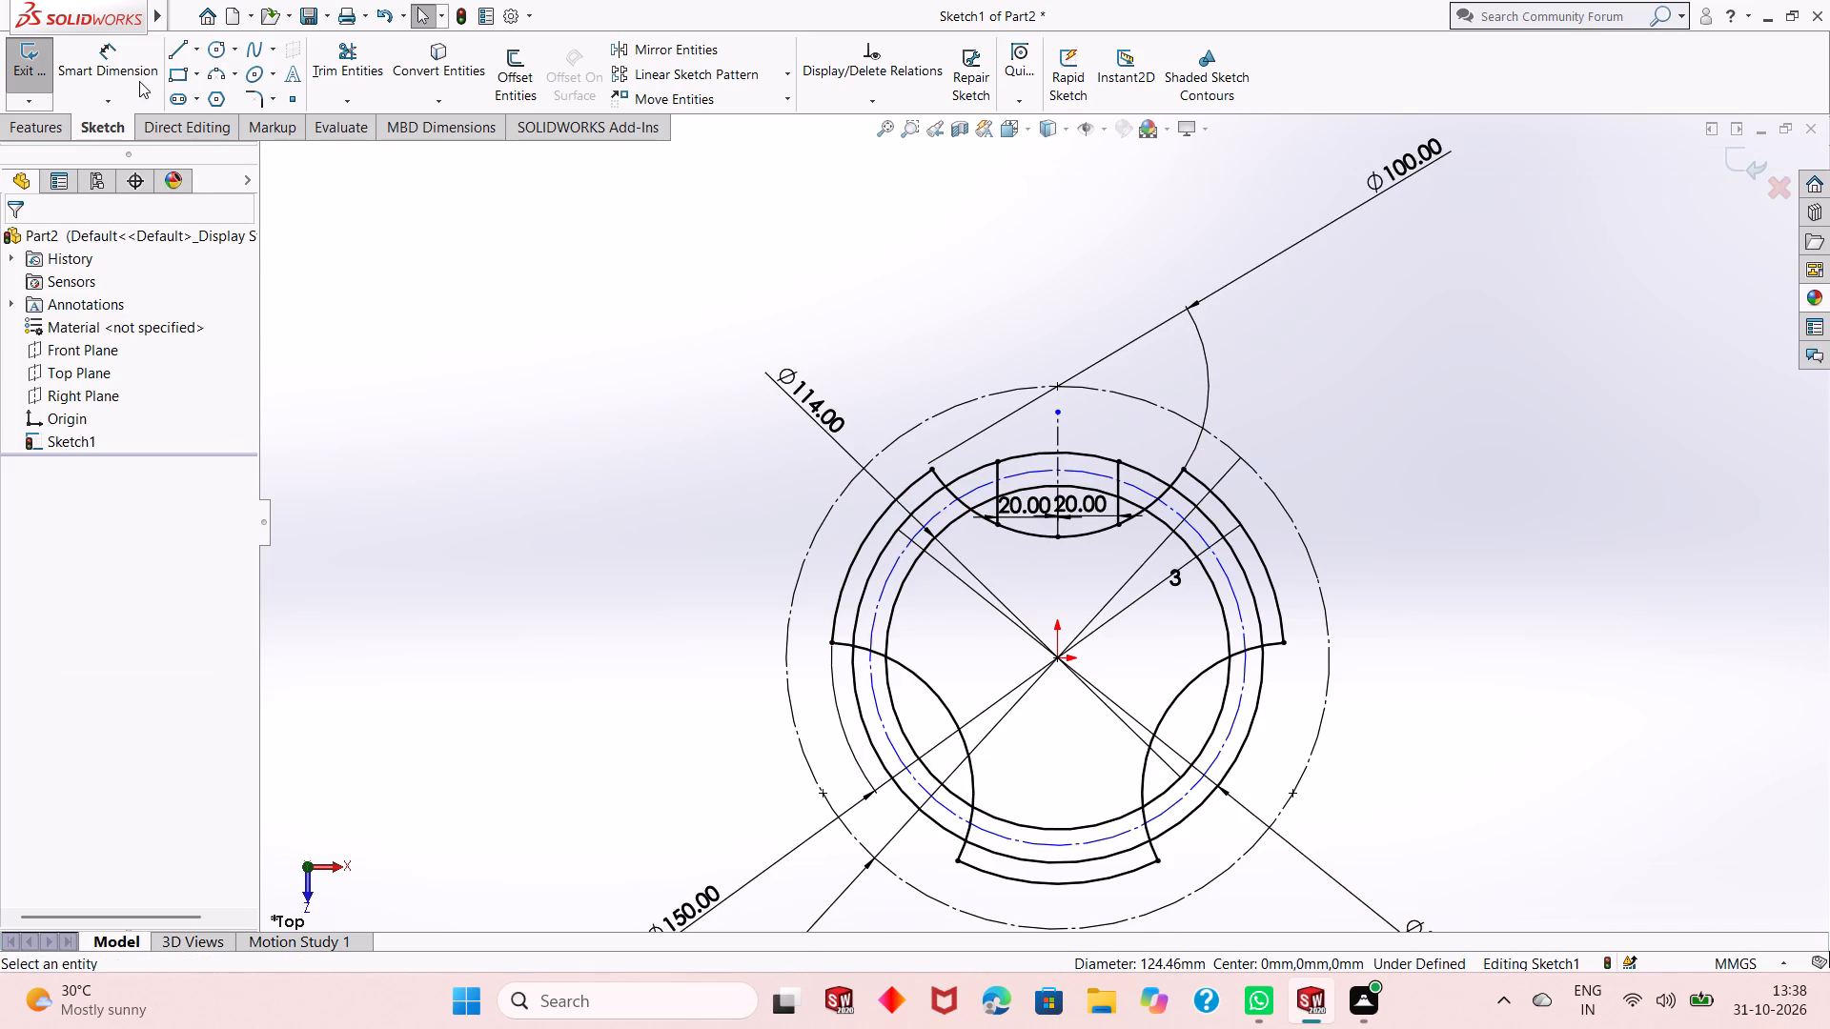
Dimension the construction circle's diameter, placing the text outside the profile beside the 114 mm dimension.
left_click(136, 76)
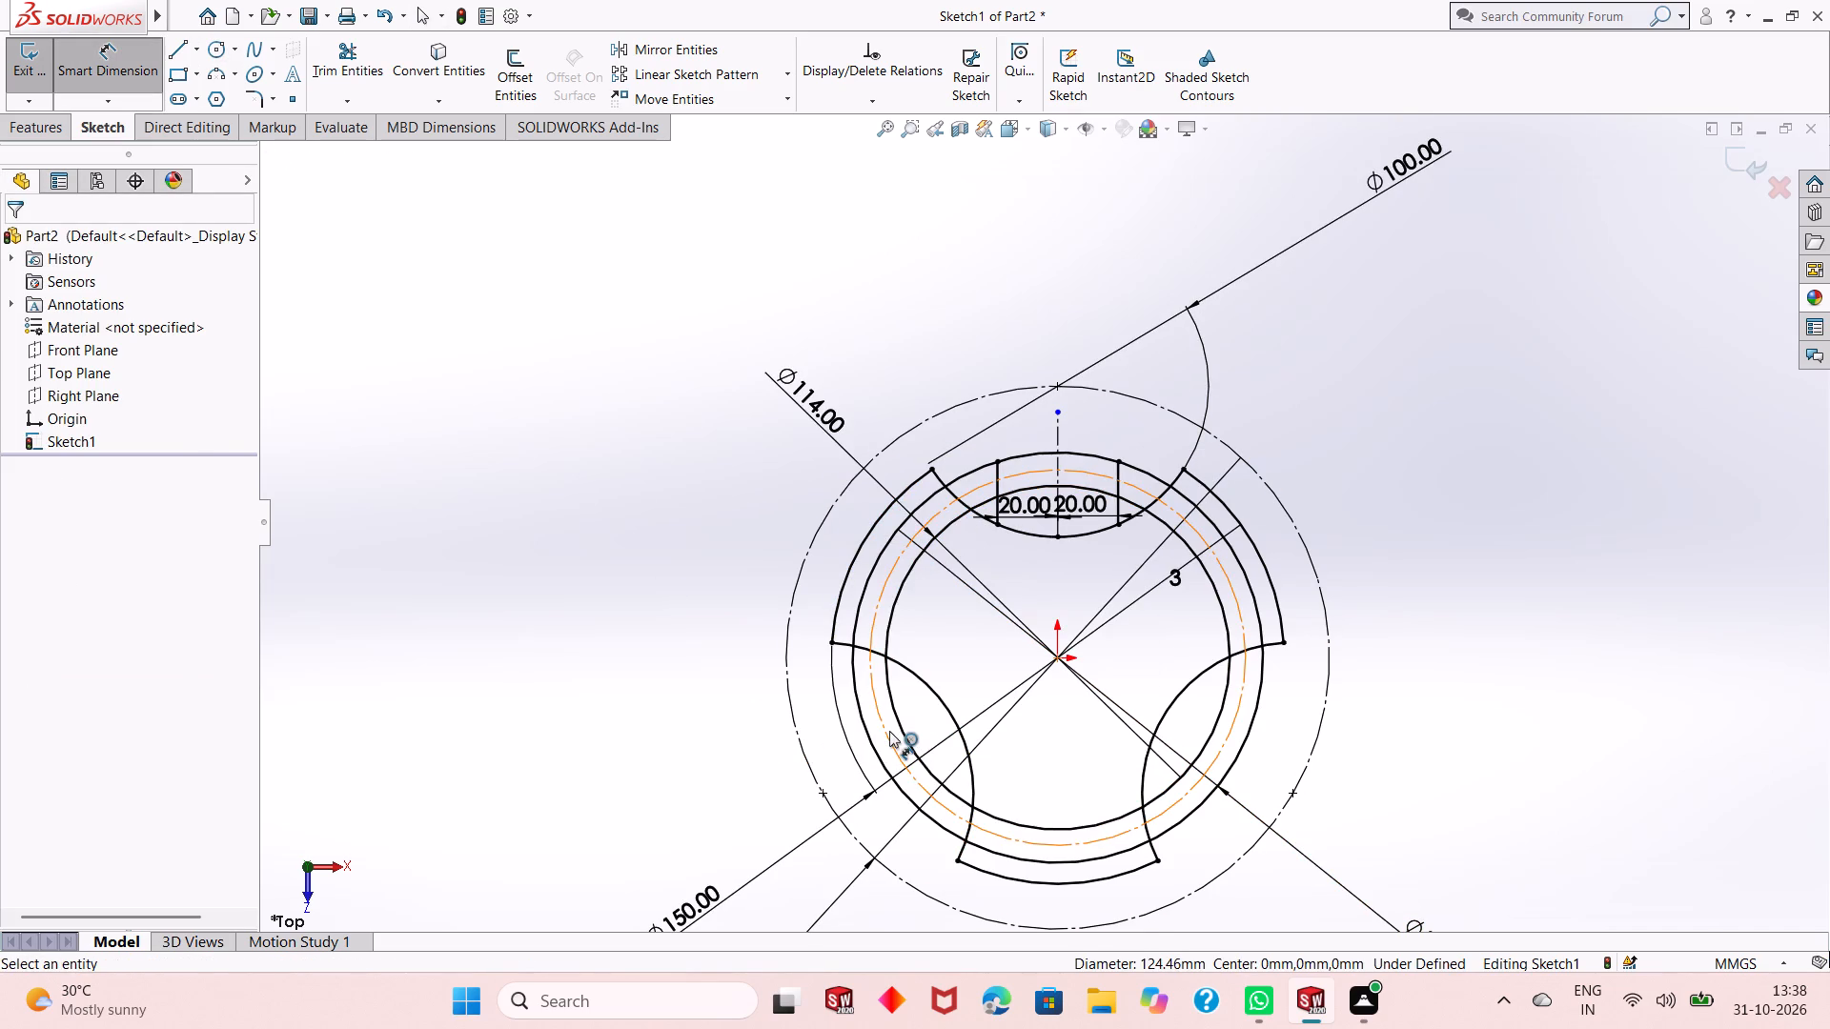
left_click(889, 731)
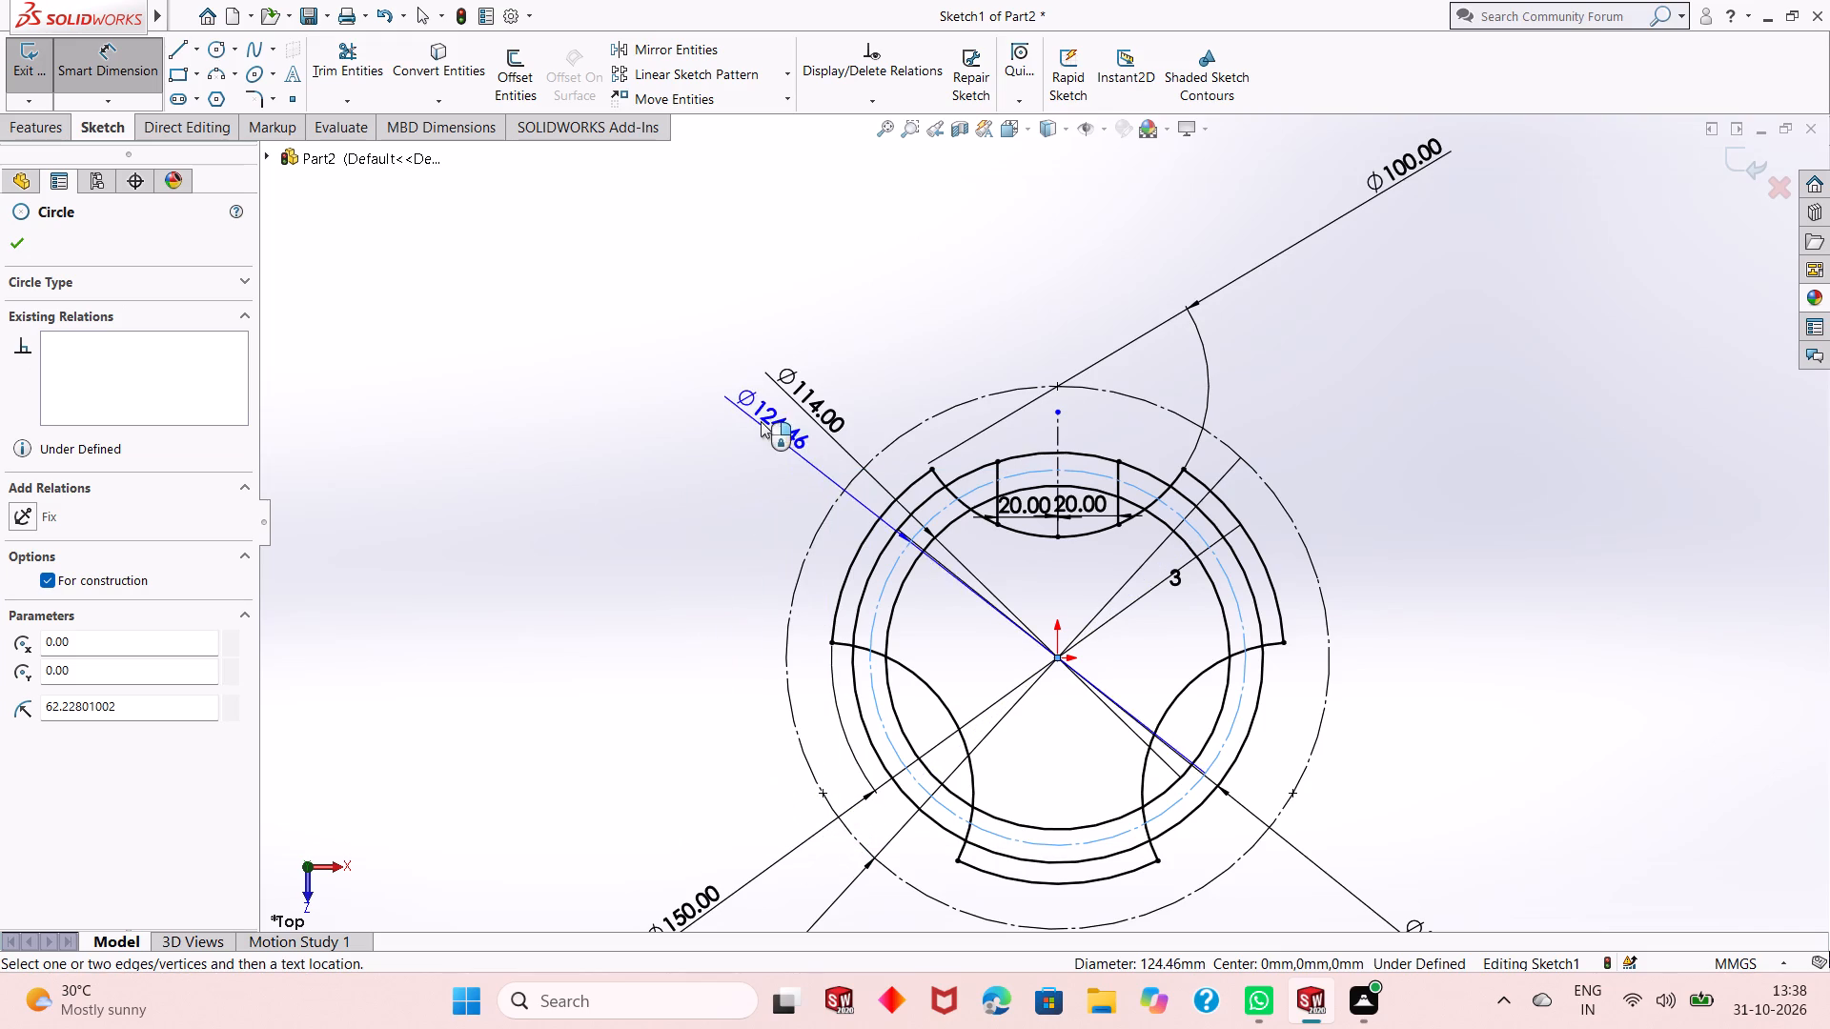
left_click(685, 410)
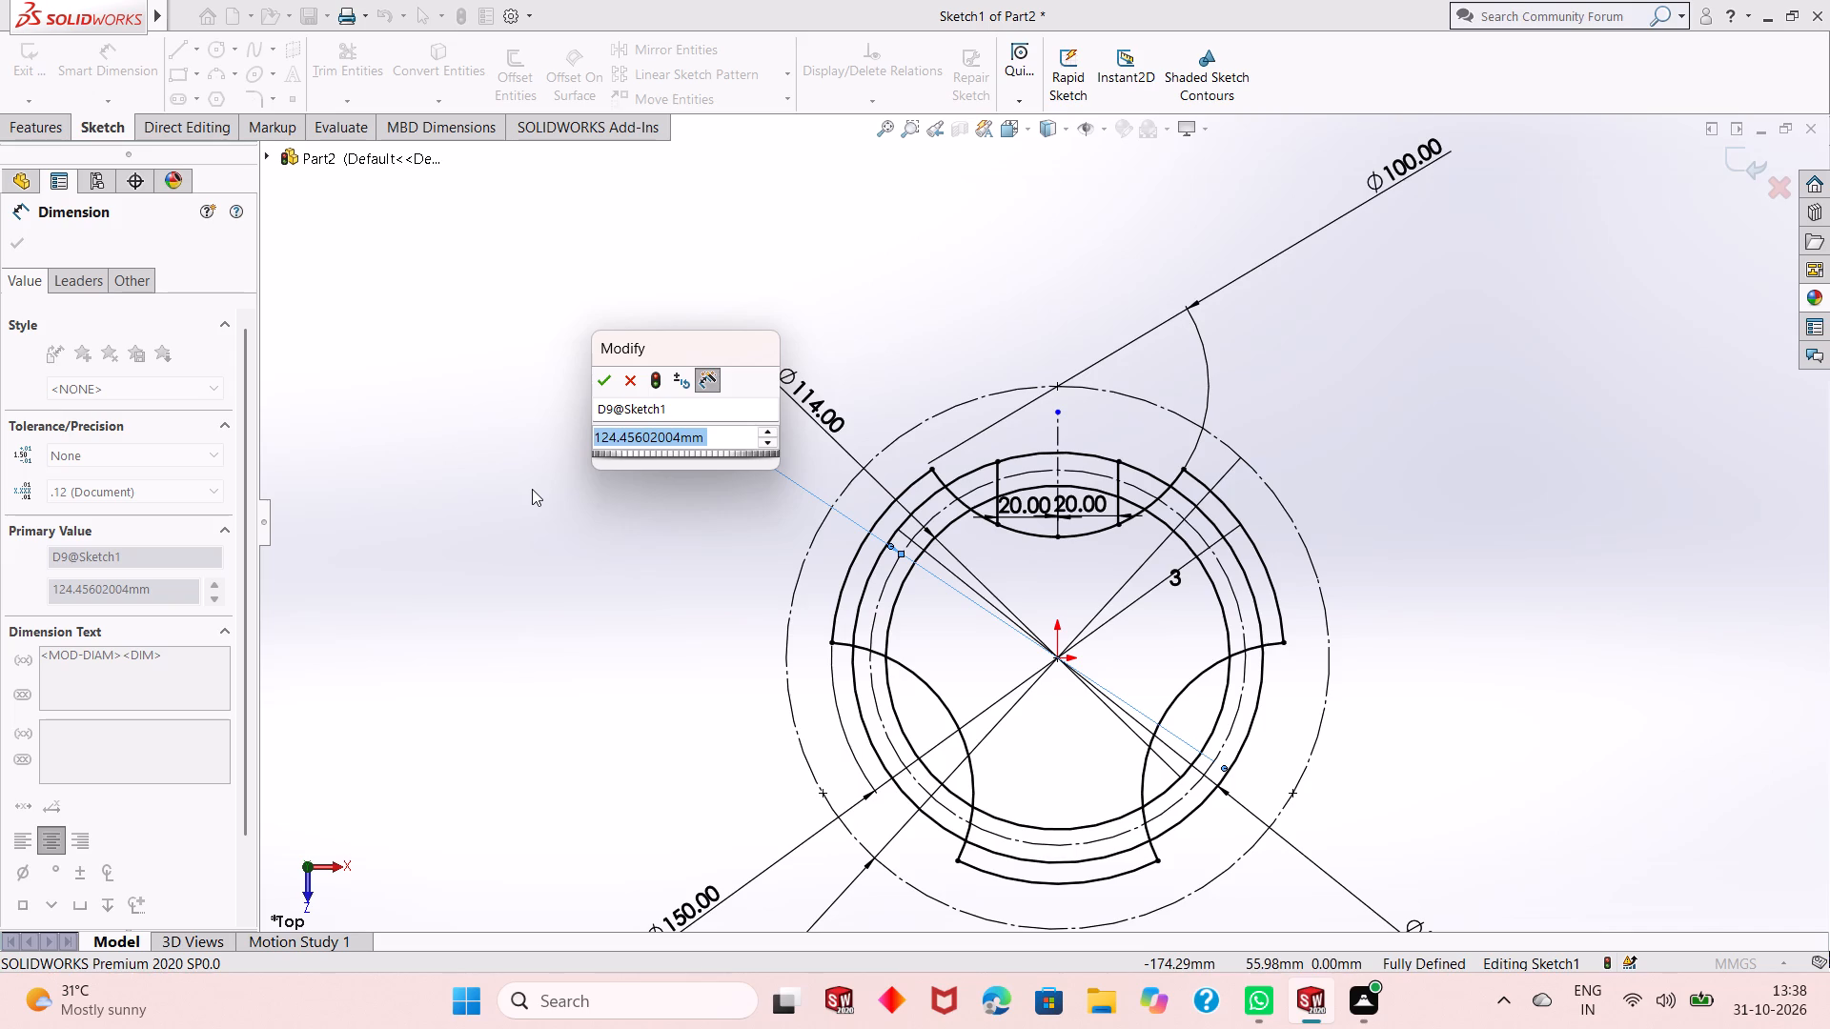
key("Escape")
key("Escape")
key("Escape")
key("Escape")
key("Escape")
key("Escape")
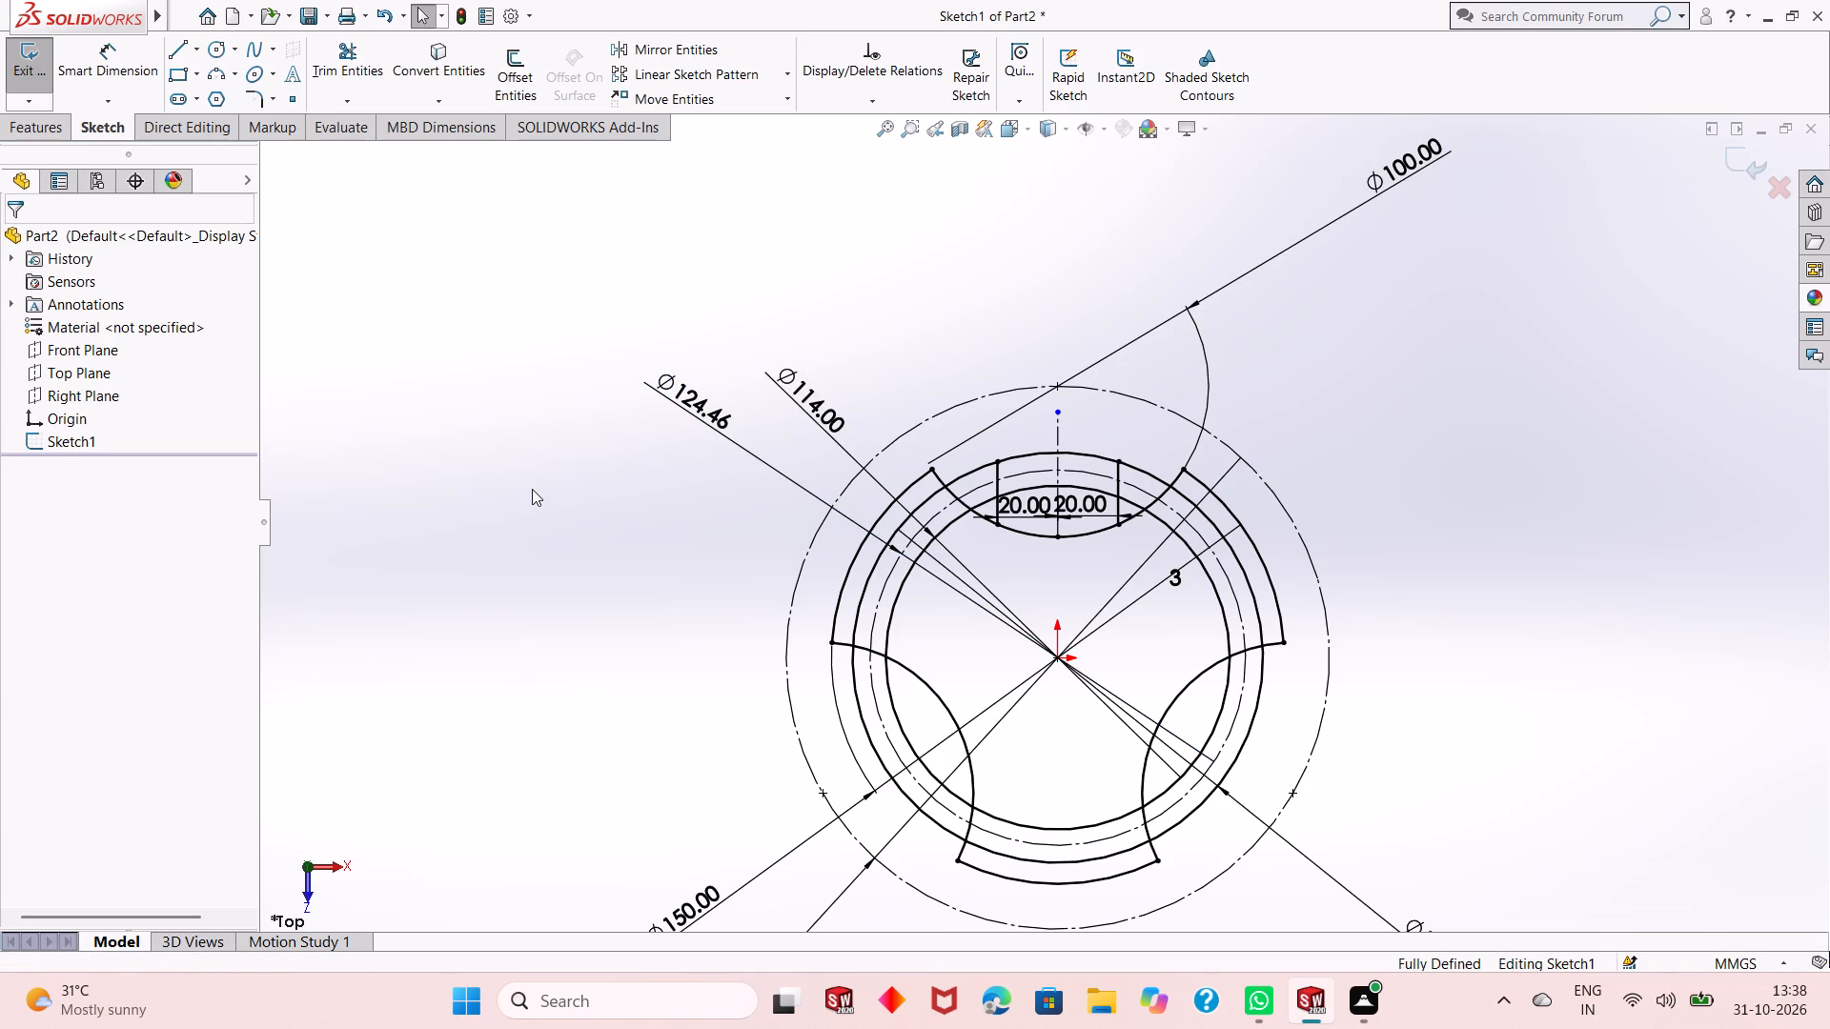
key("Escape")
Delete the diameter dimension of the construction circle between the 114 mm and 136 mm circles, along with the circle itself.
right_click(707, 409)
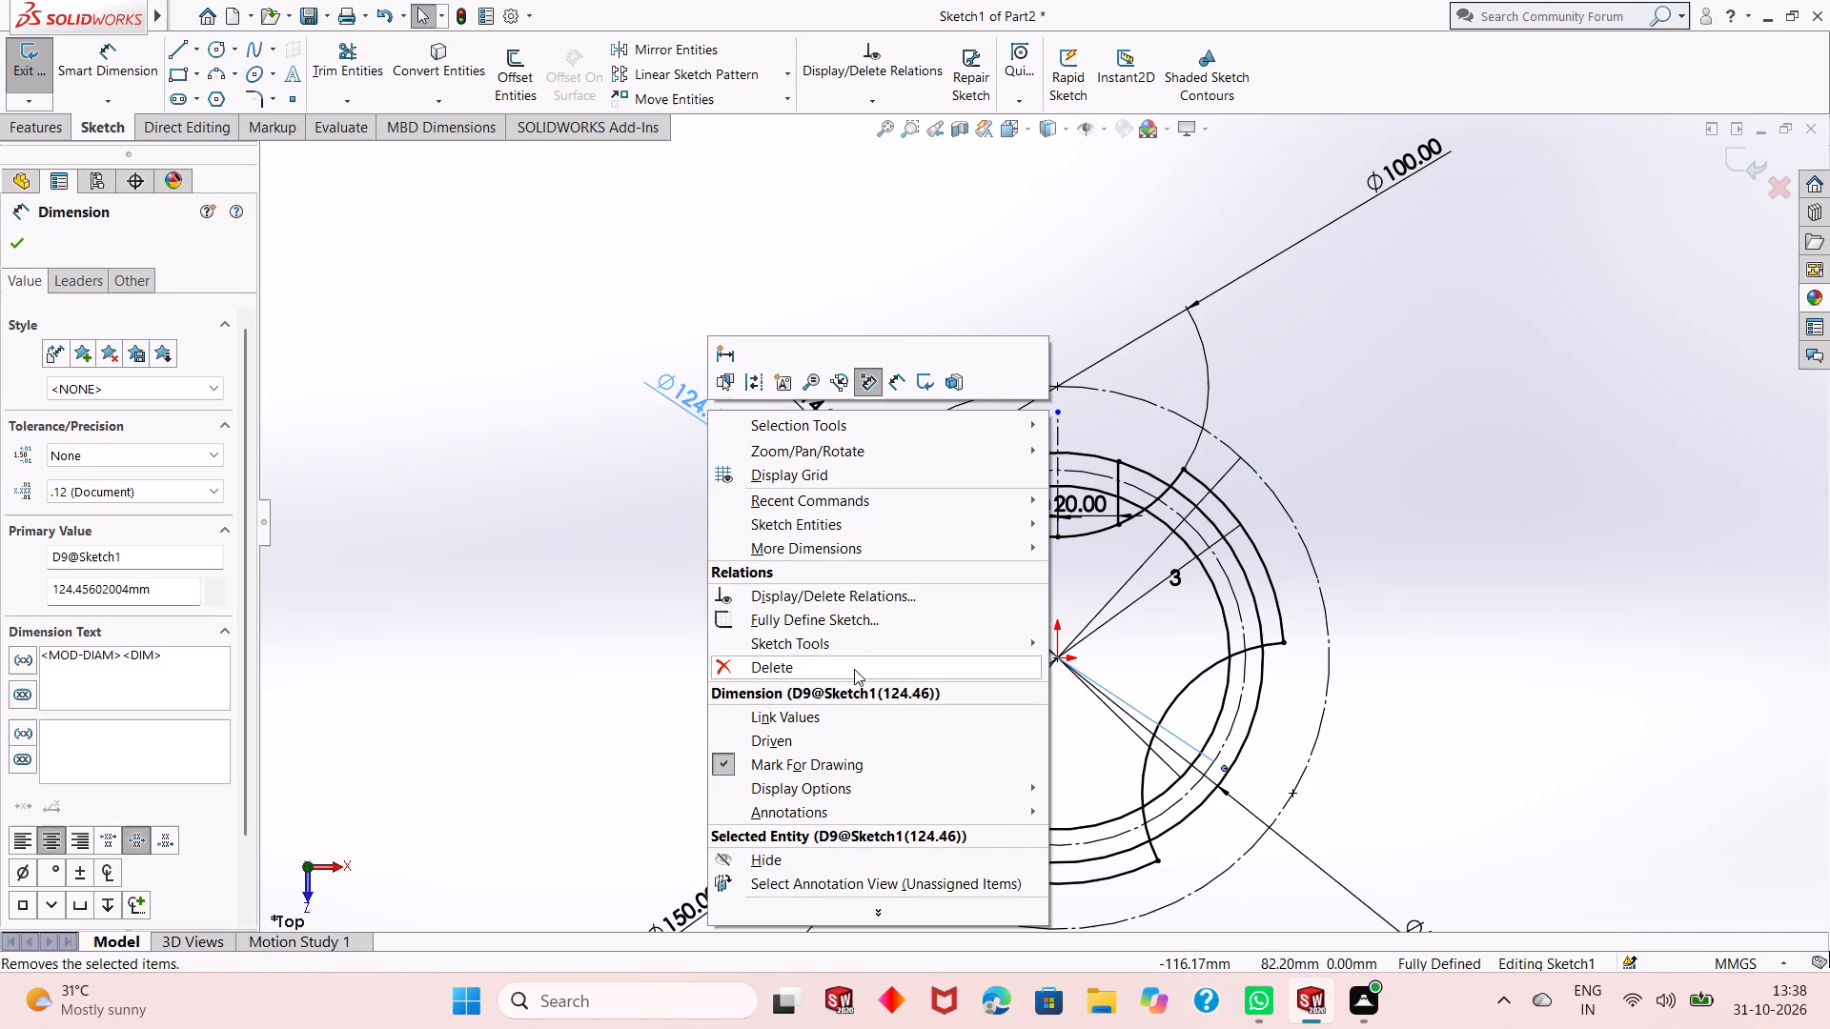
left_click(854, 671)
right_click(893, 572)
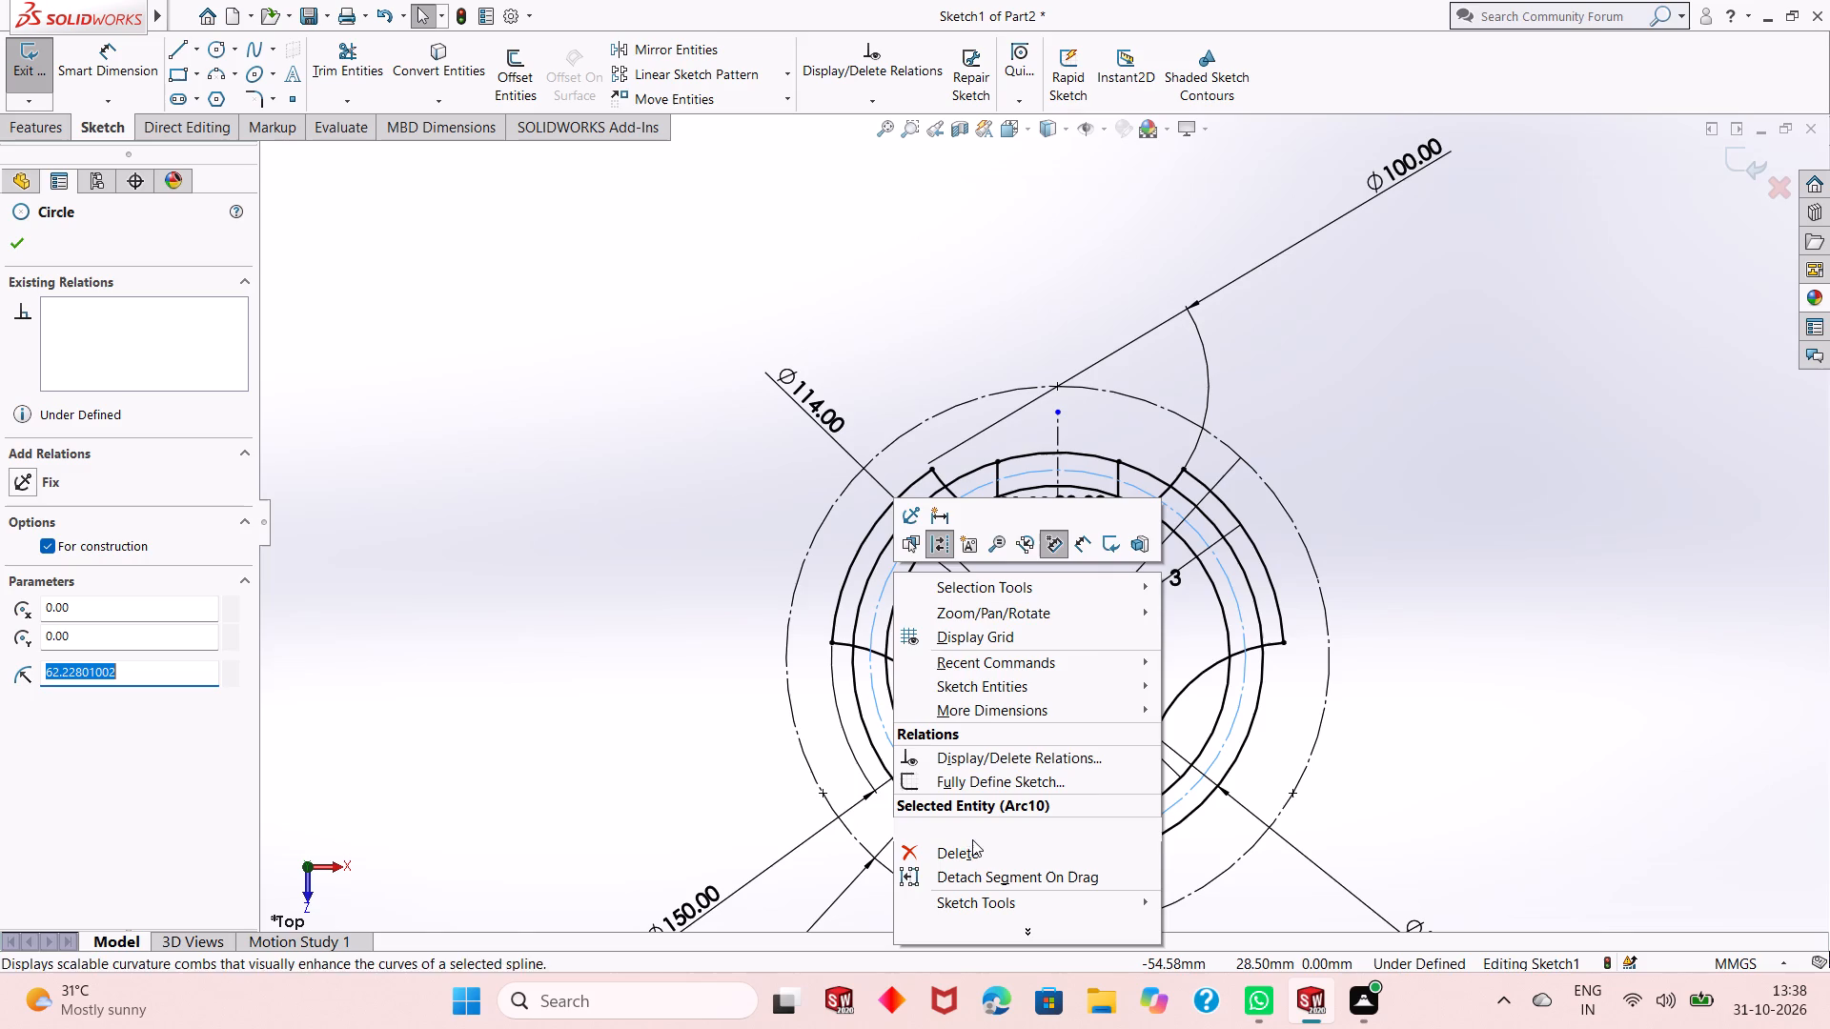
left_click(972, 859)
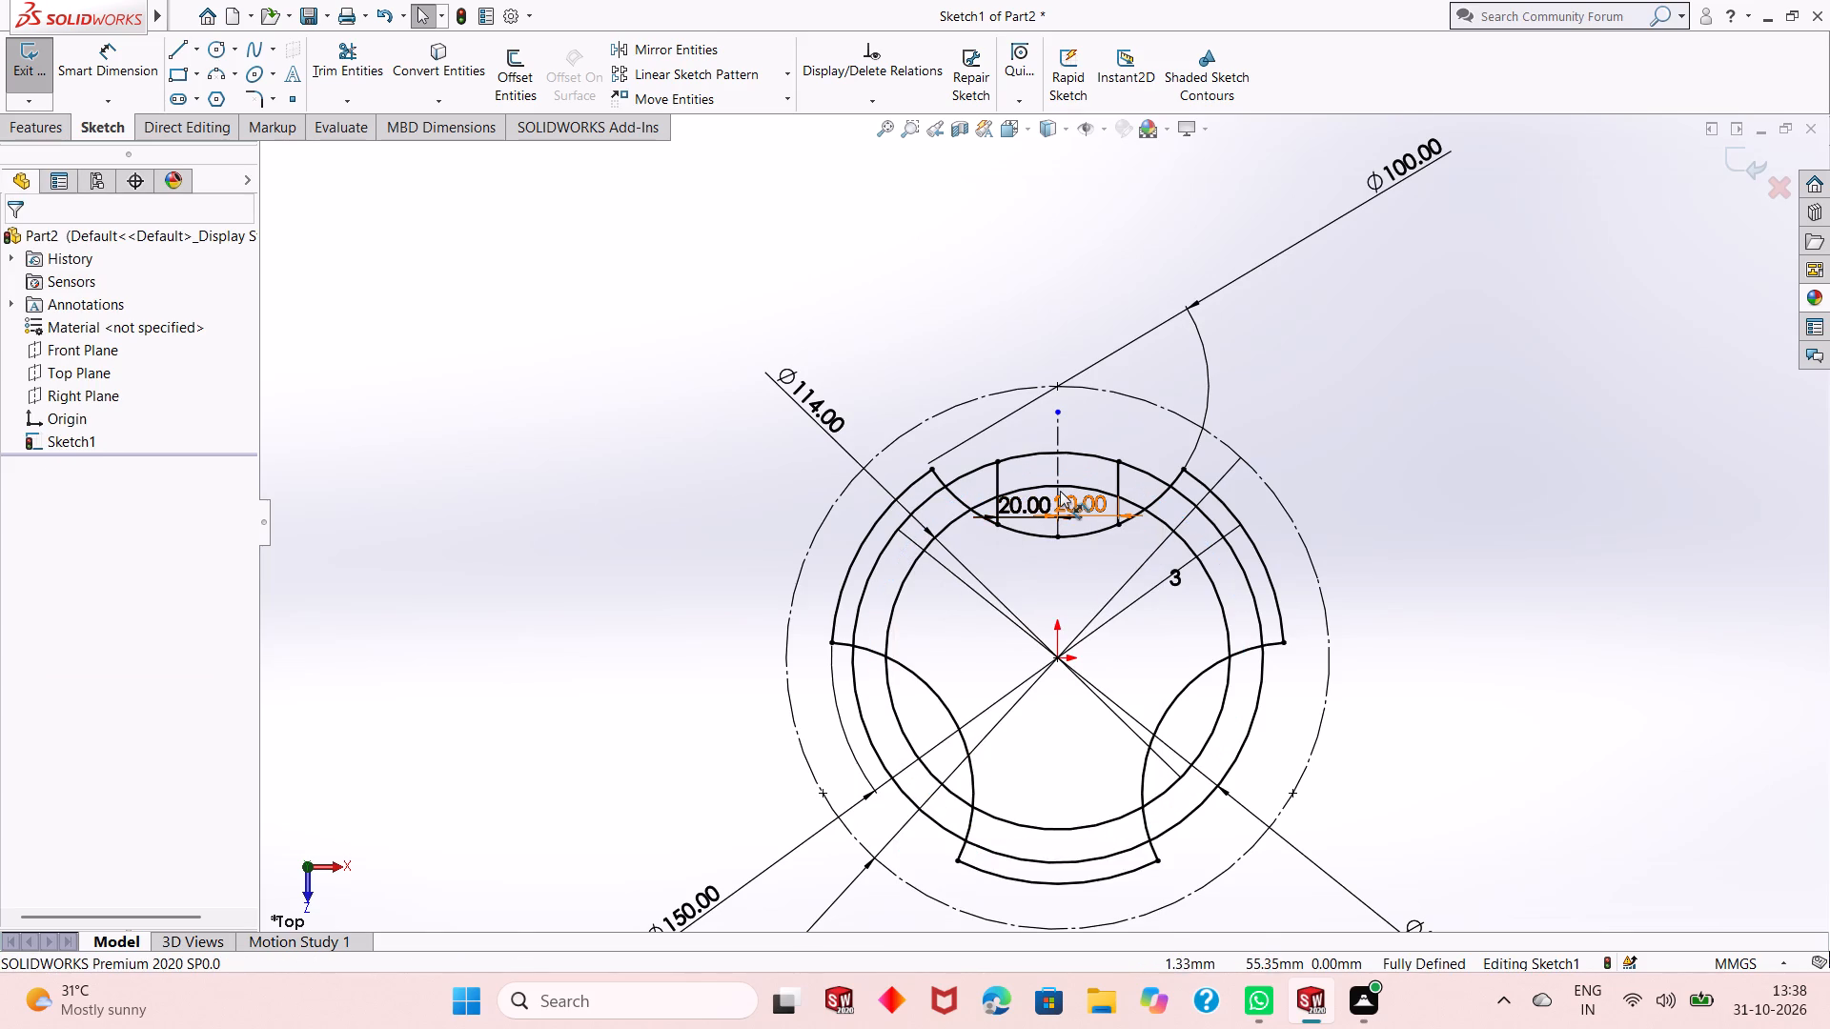
Reposition the two 20 mm offset dimensions side by side just below the top notch arc.
scroll(1084, 512, "down", 1)
left_click_drag(1084, 512, 1093, 571)
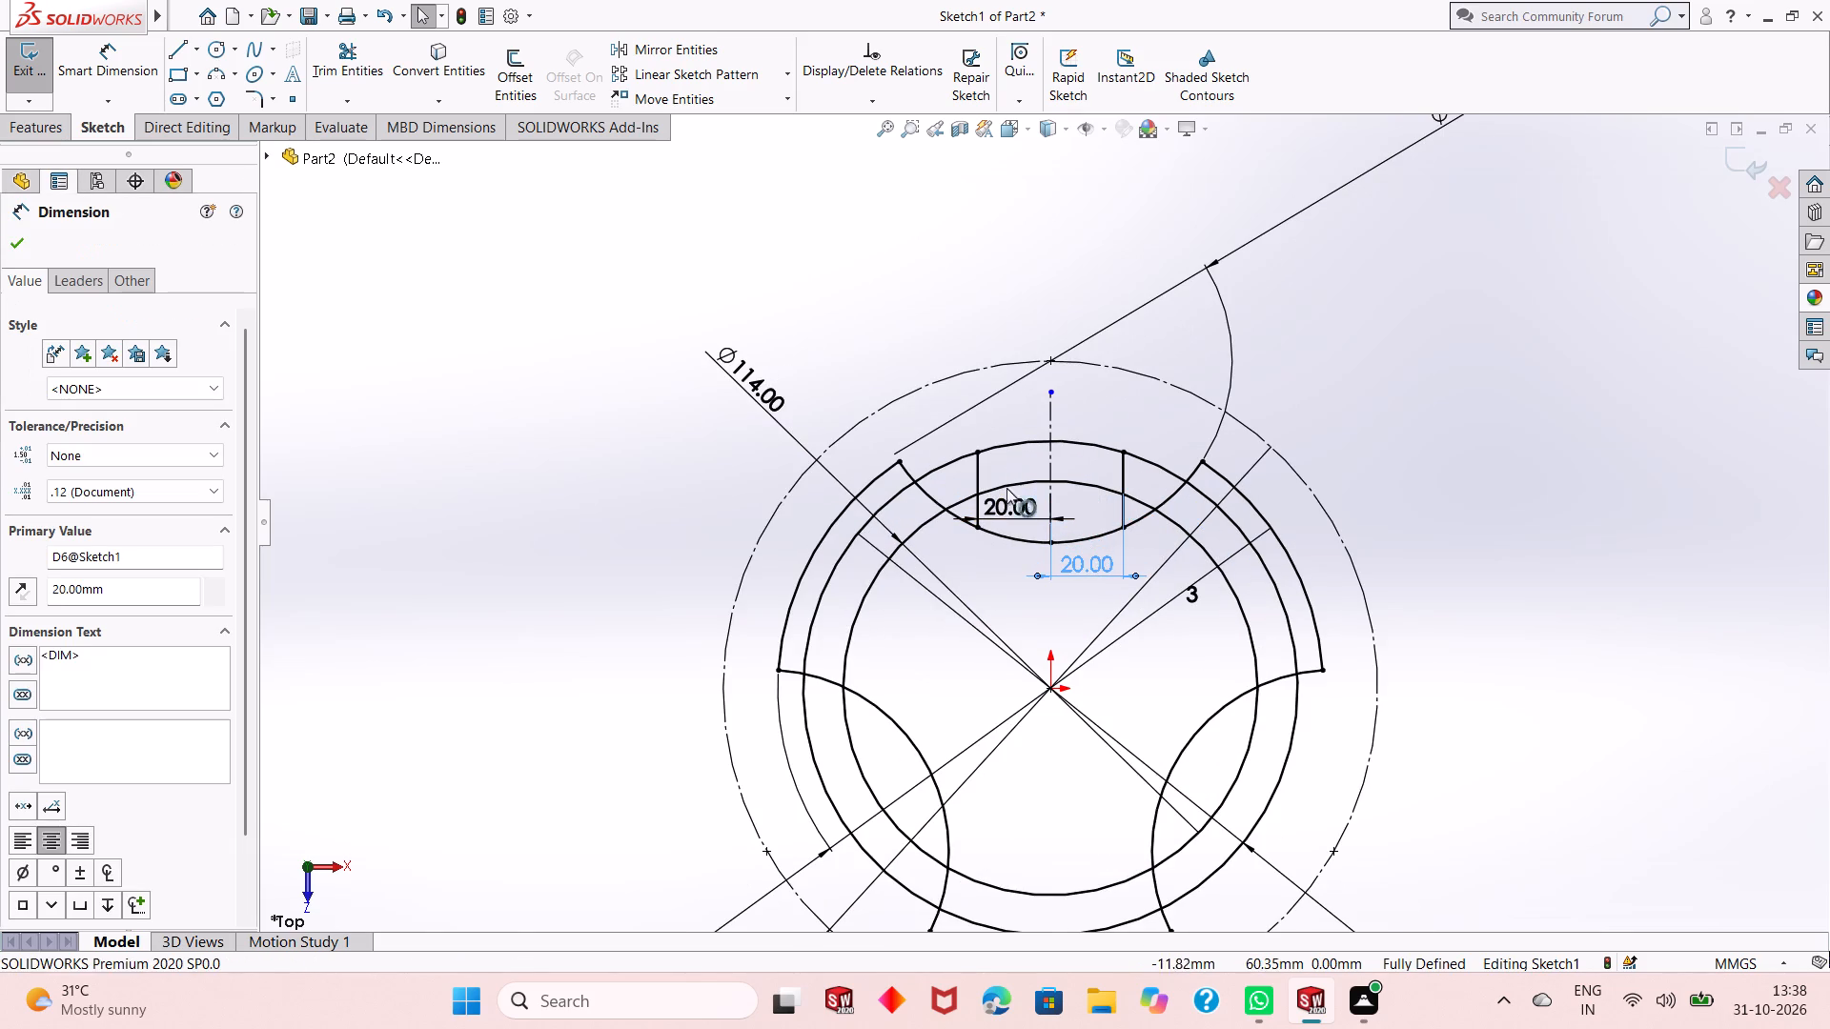
left_click_drag(1006, 507, 1006, 565)
left_click(660, 561)
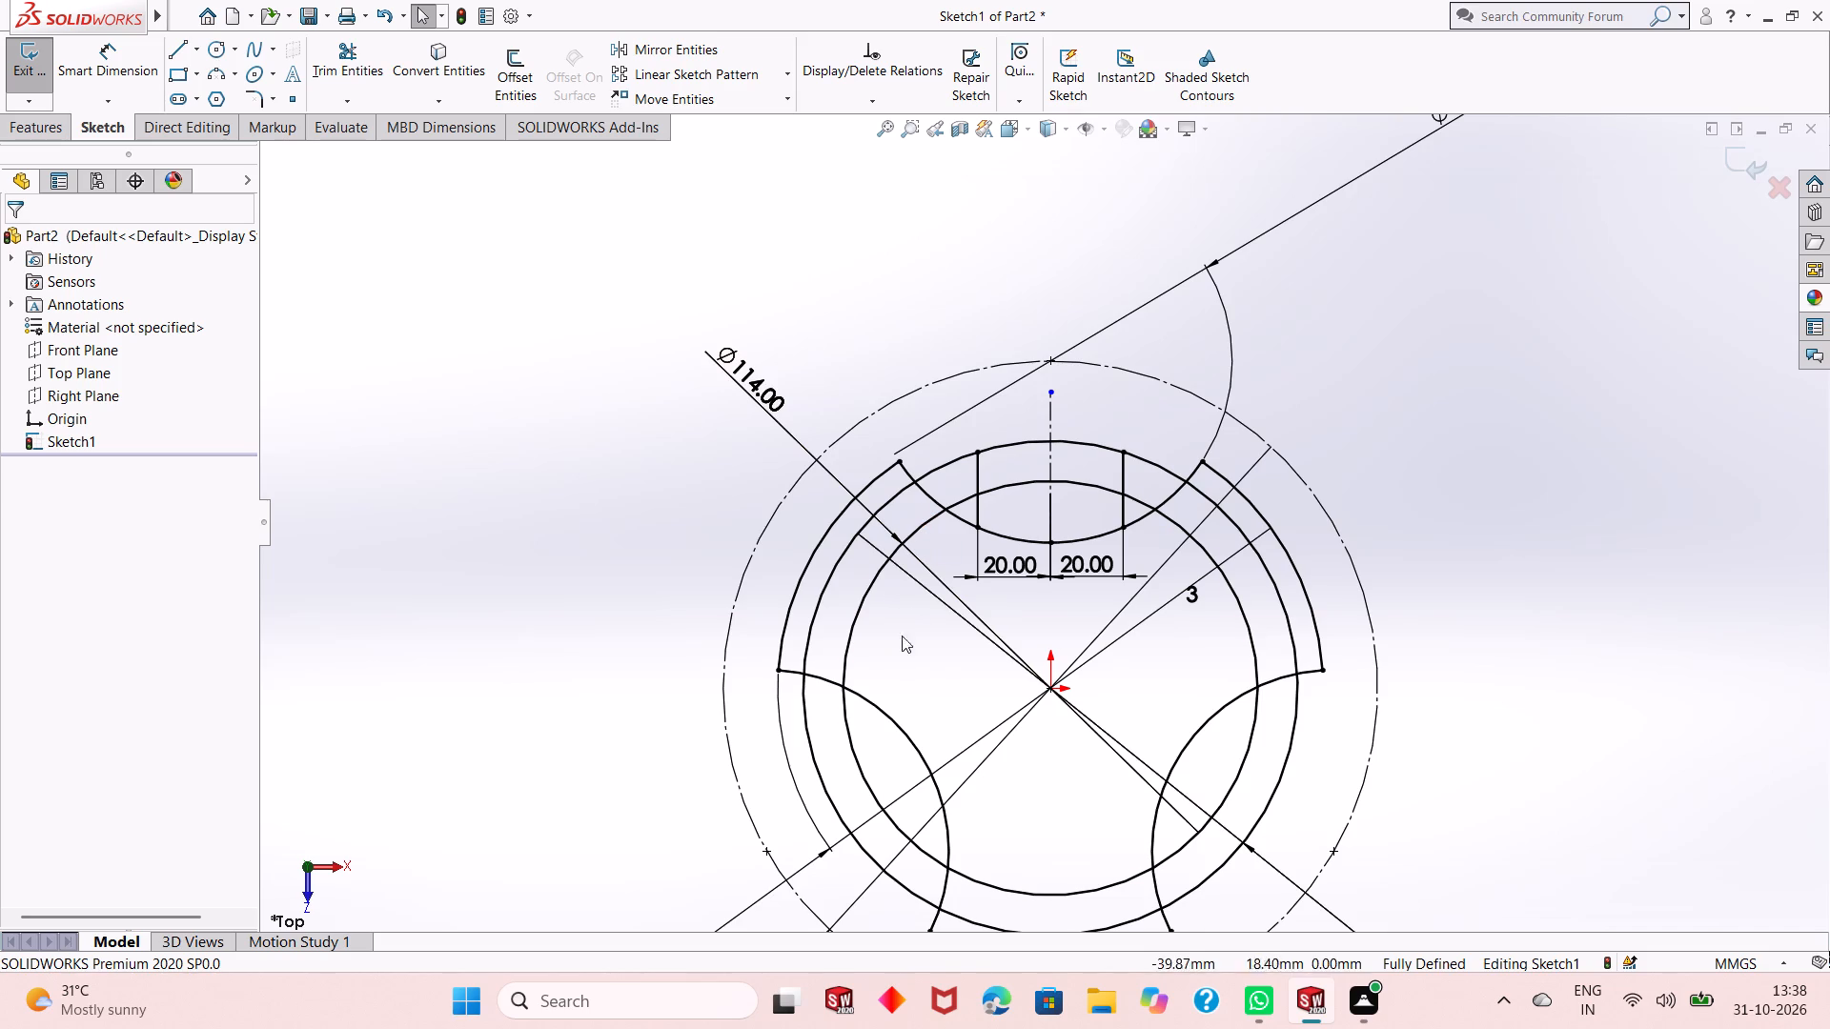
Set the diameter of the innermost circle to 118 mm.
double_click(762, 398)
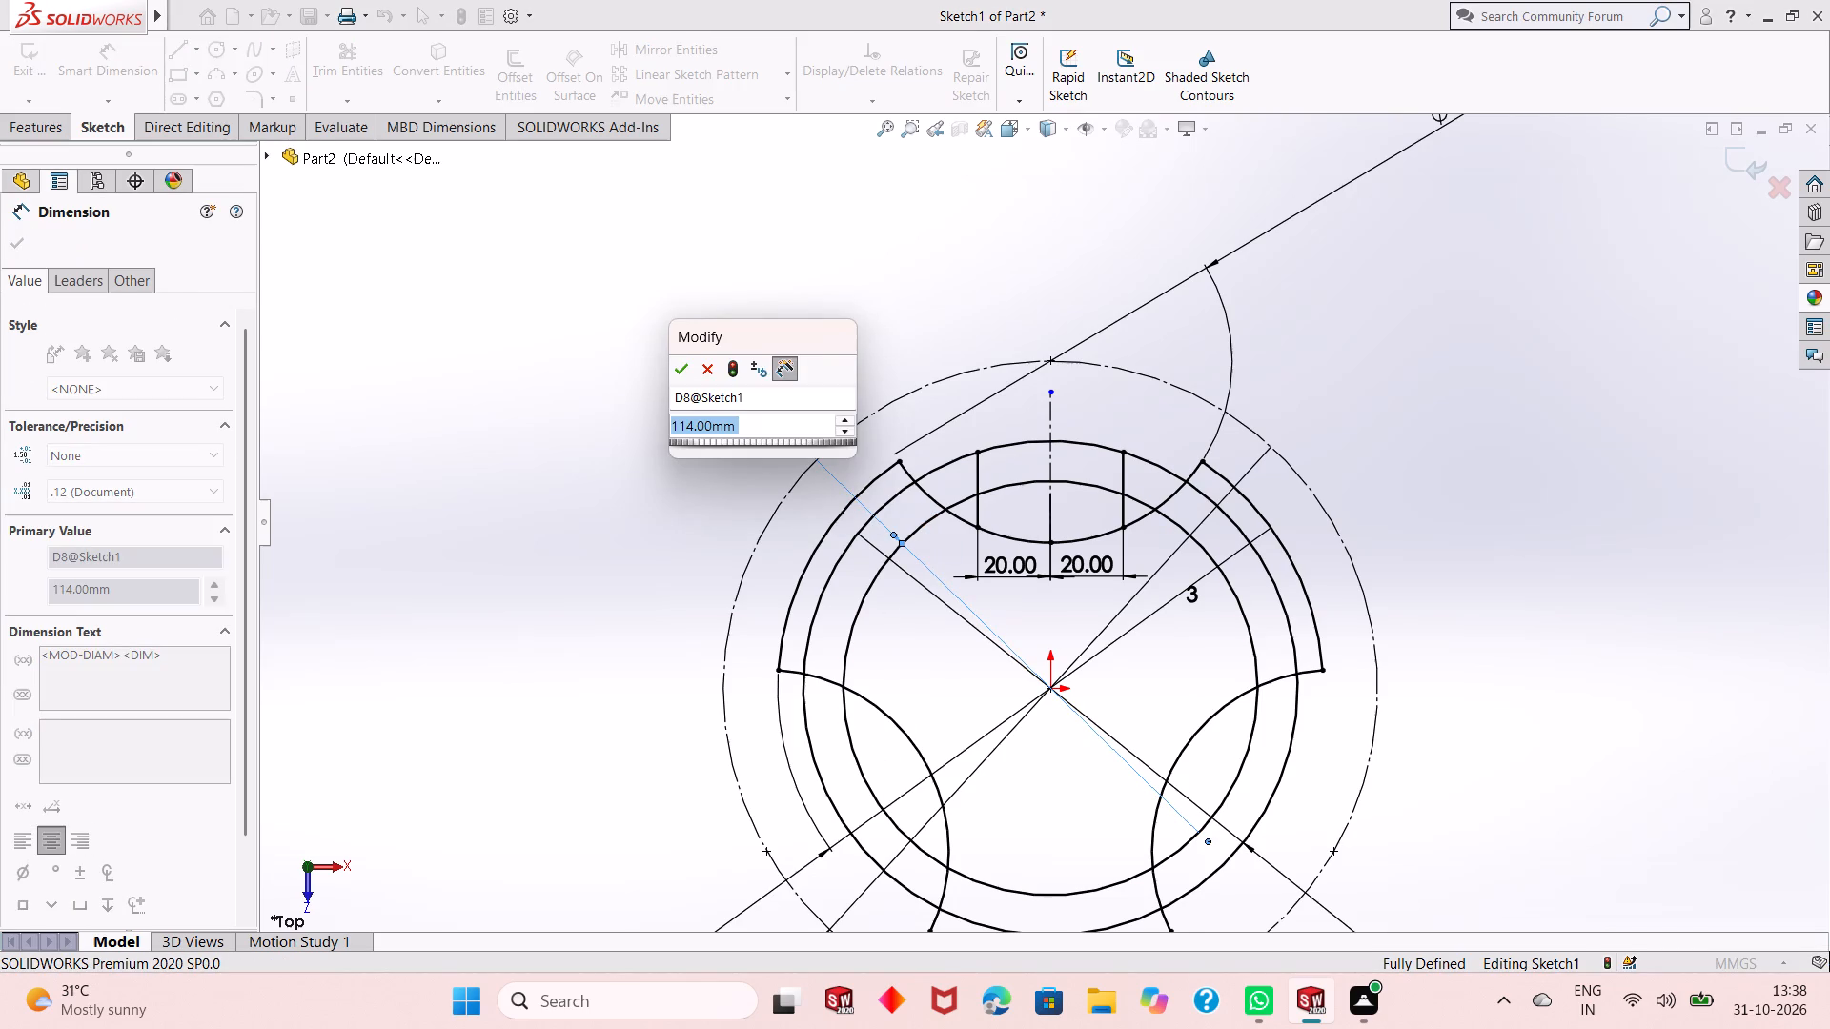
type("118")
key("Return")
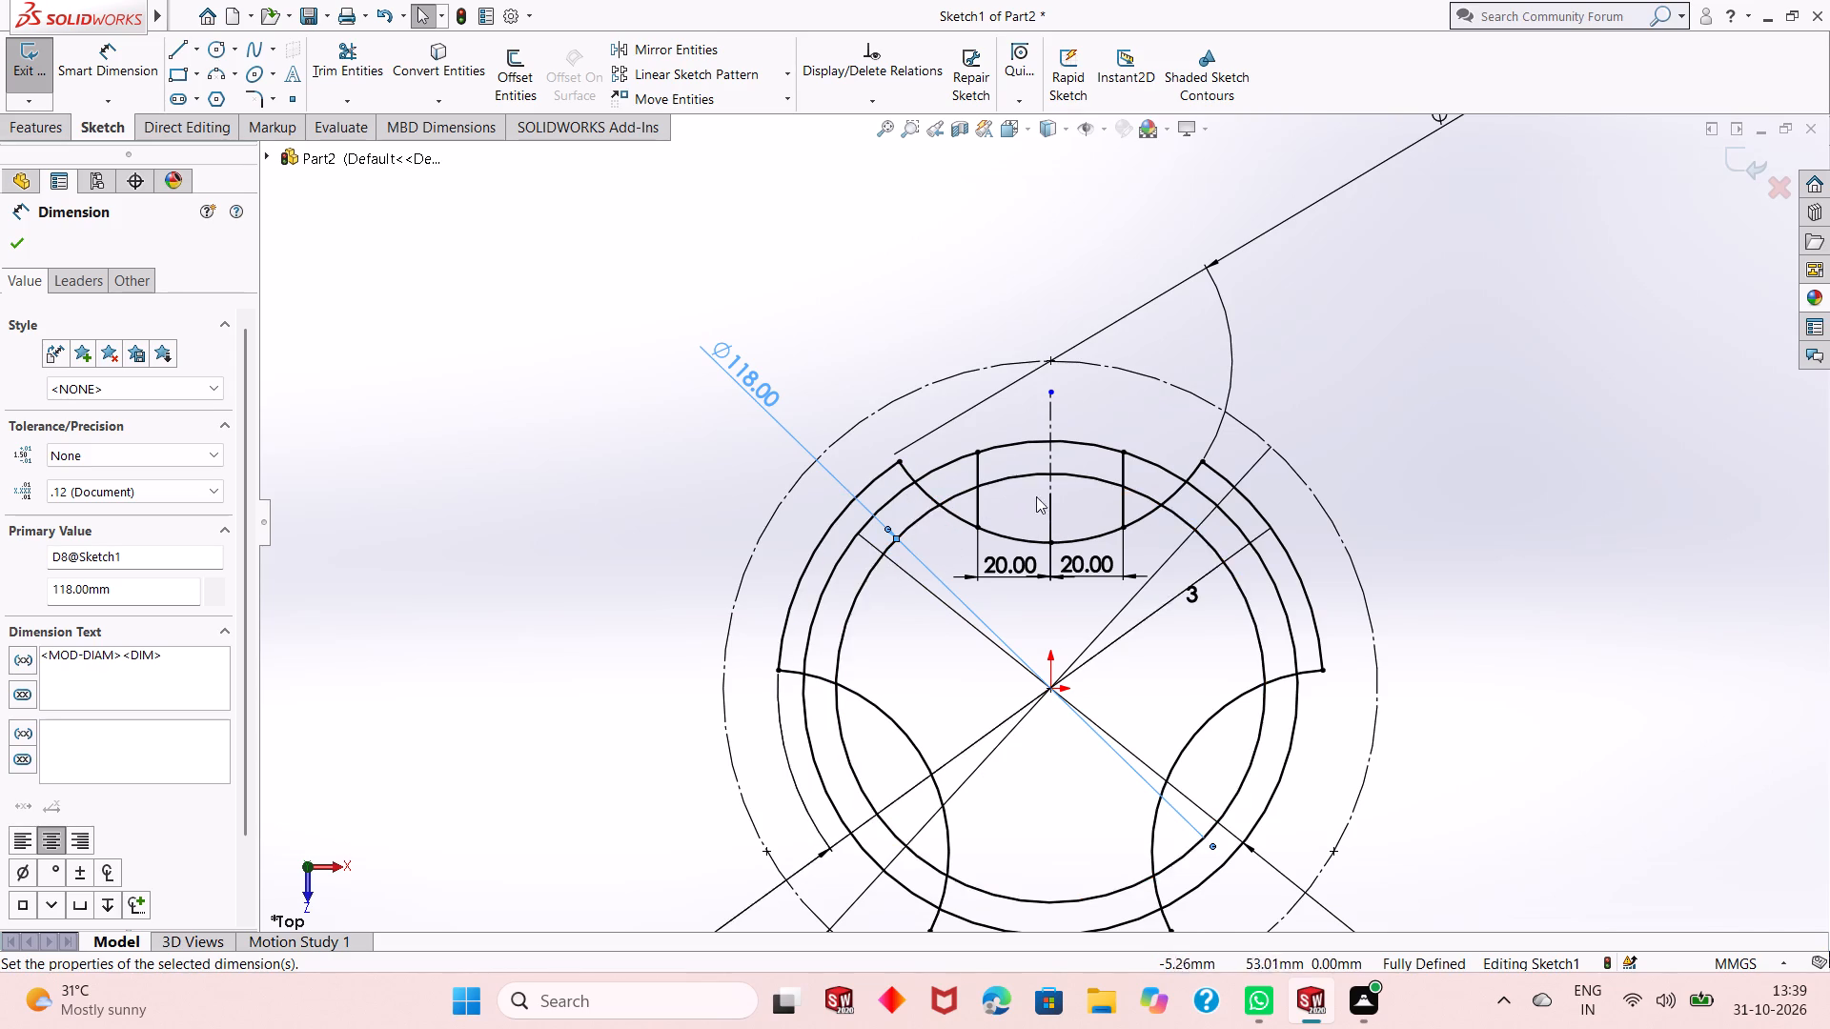
Set the diameter of the innermost circle to 116 mm.
scroll(1031, 501, "up", 2)
scroll(1031, 501, "down", 4)
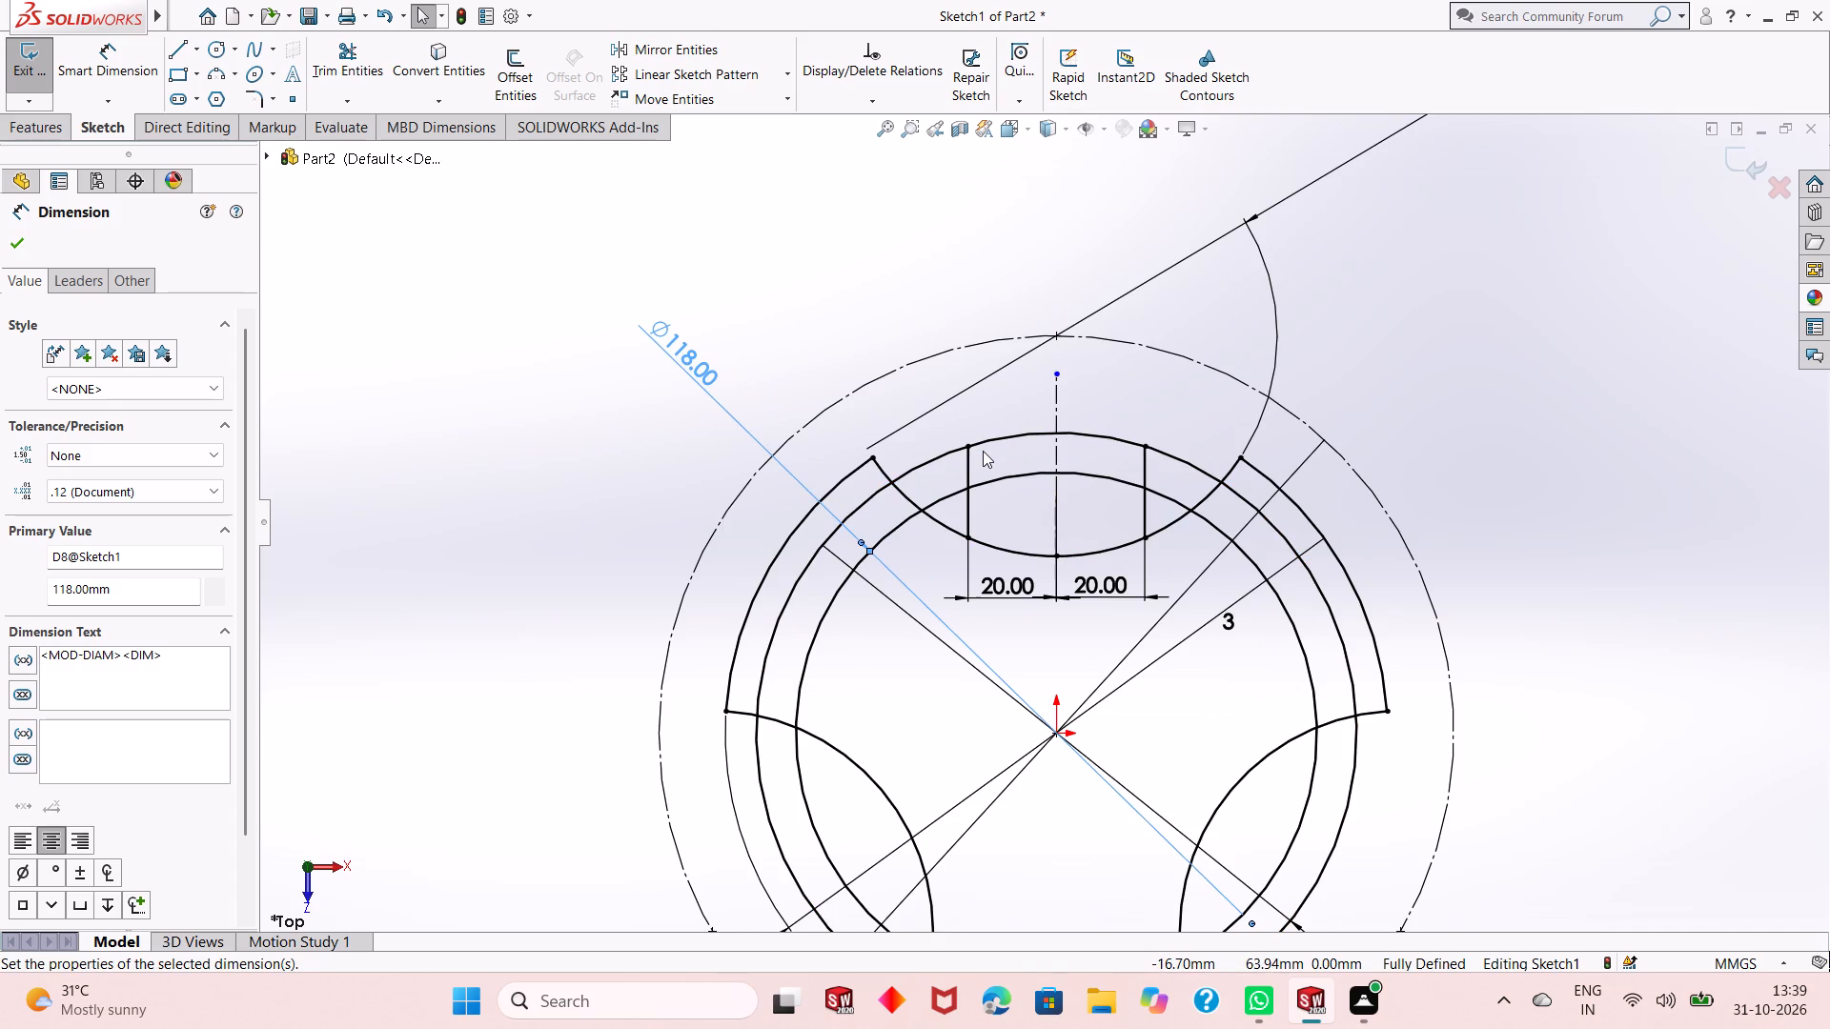
double_click(694, 362)
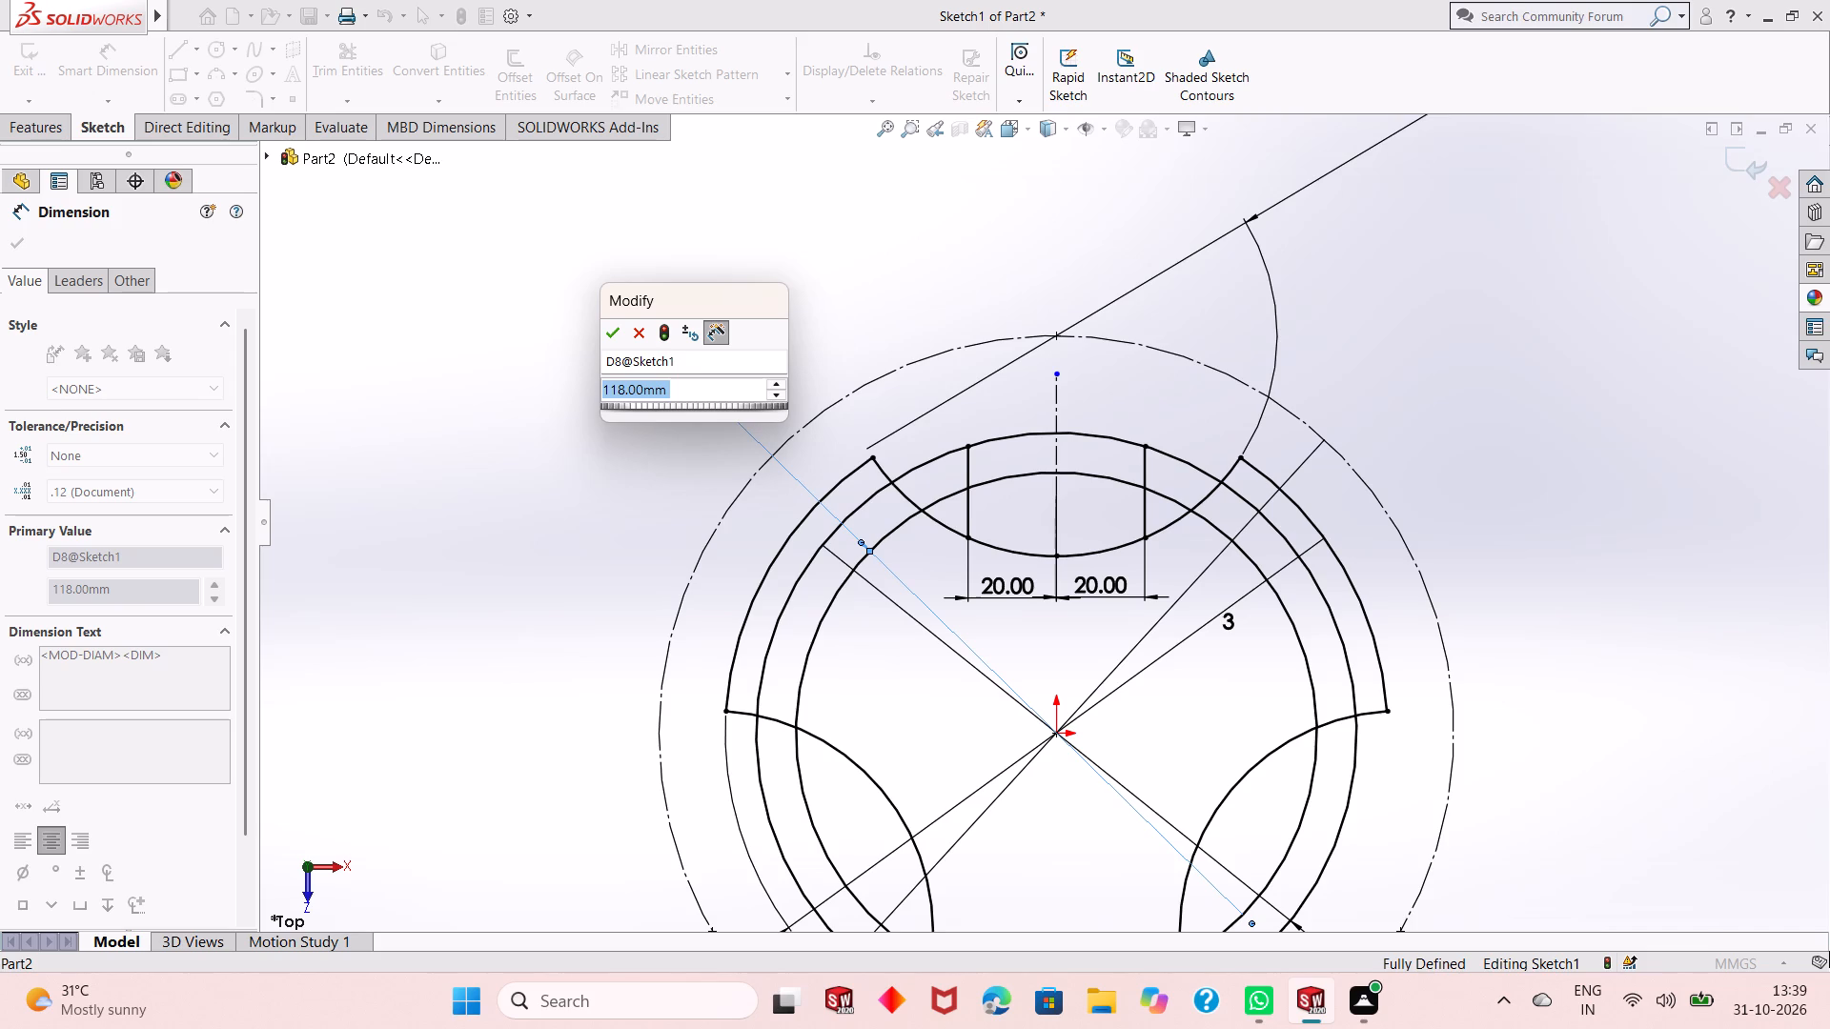
type("116")
key("Return")
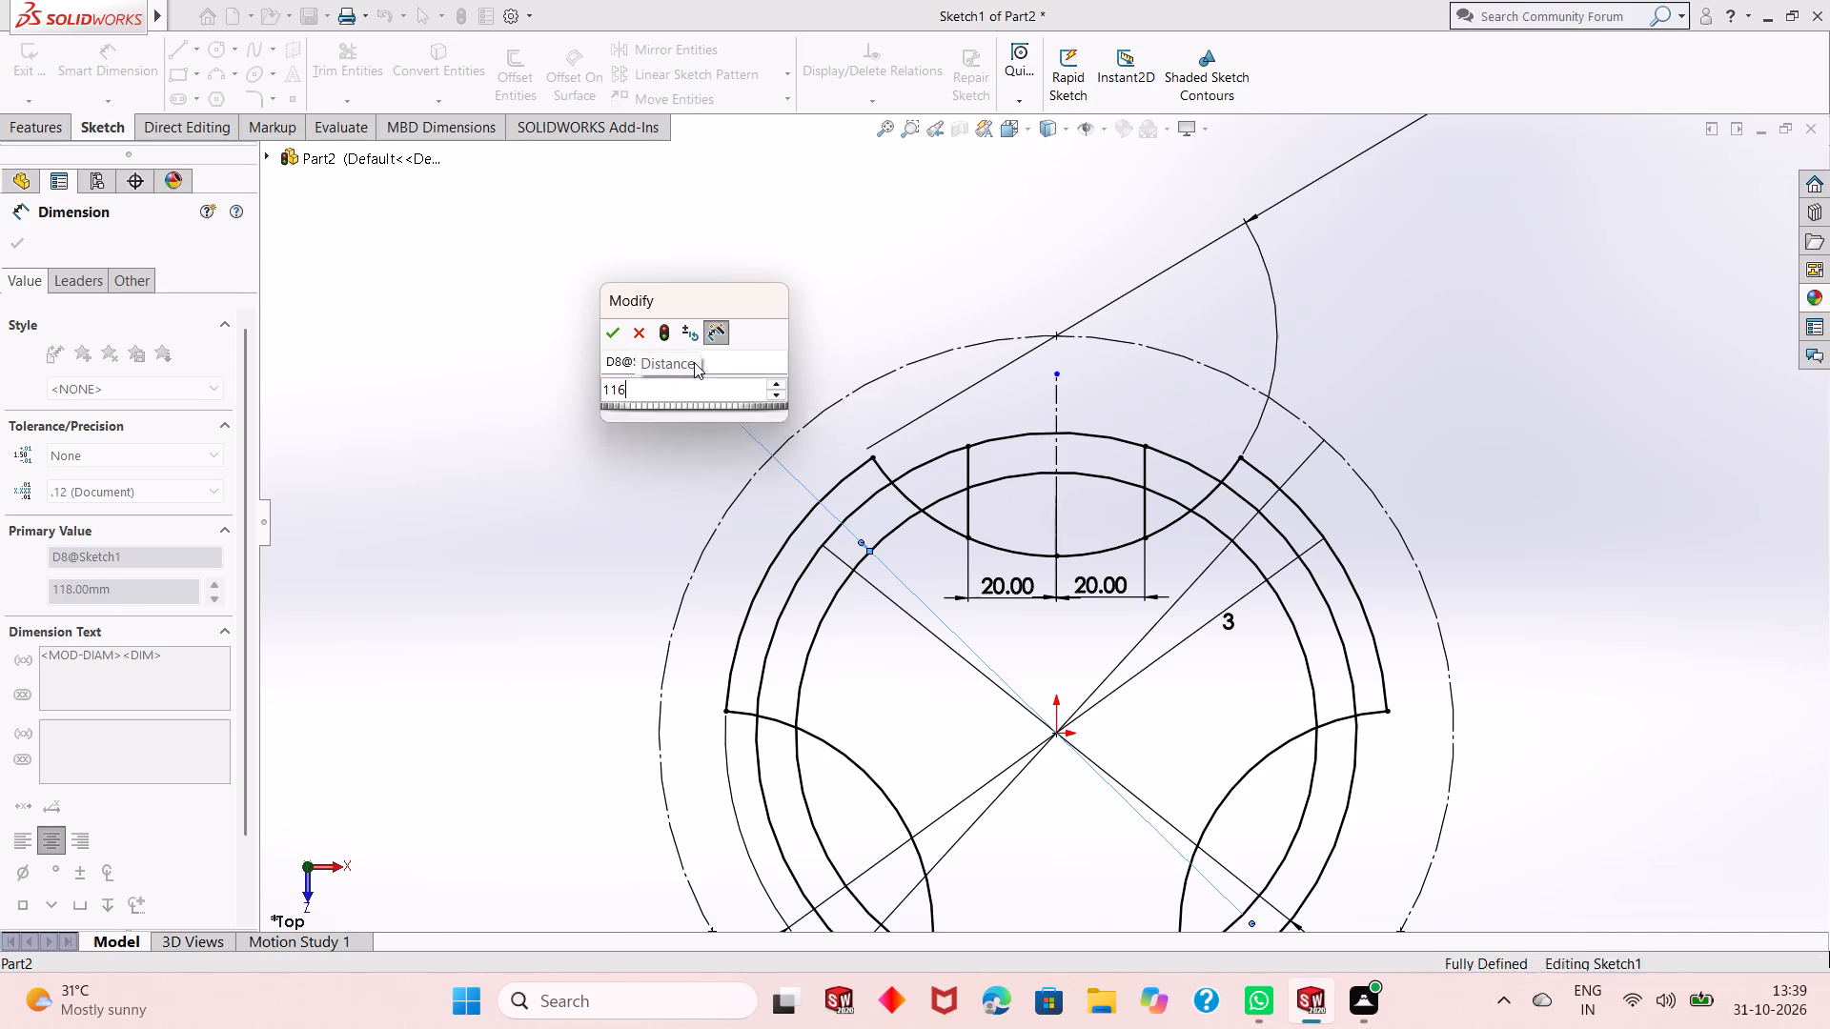
scroll(646, 461, "up", 2)
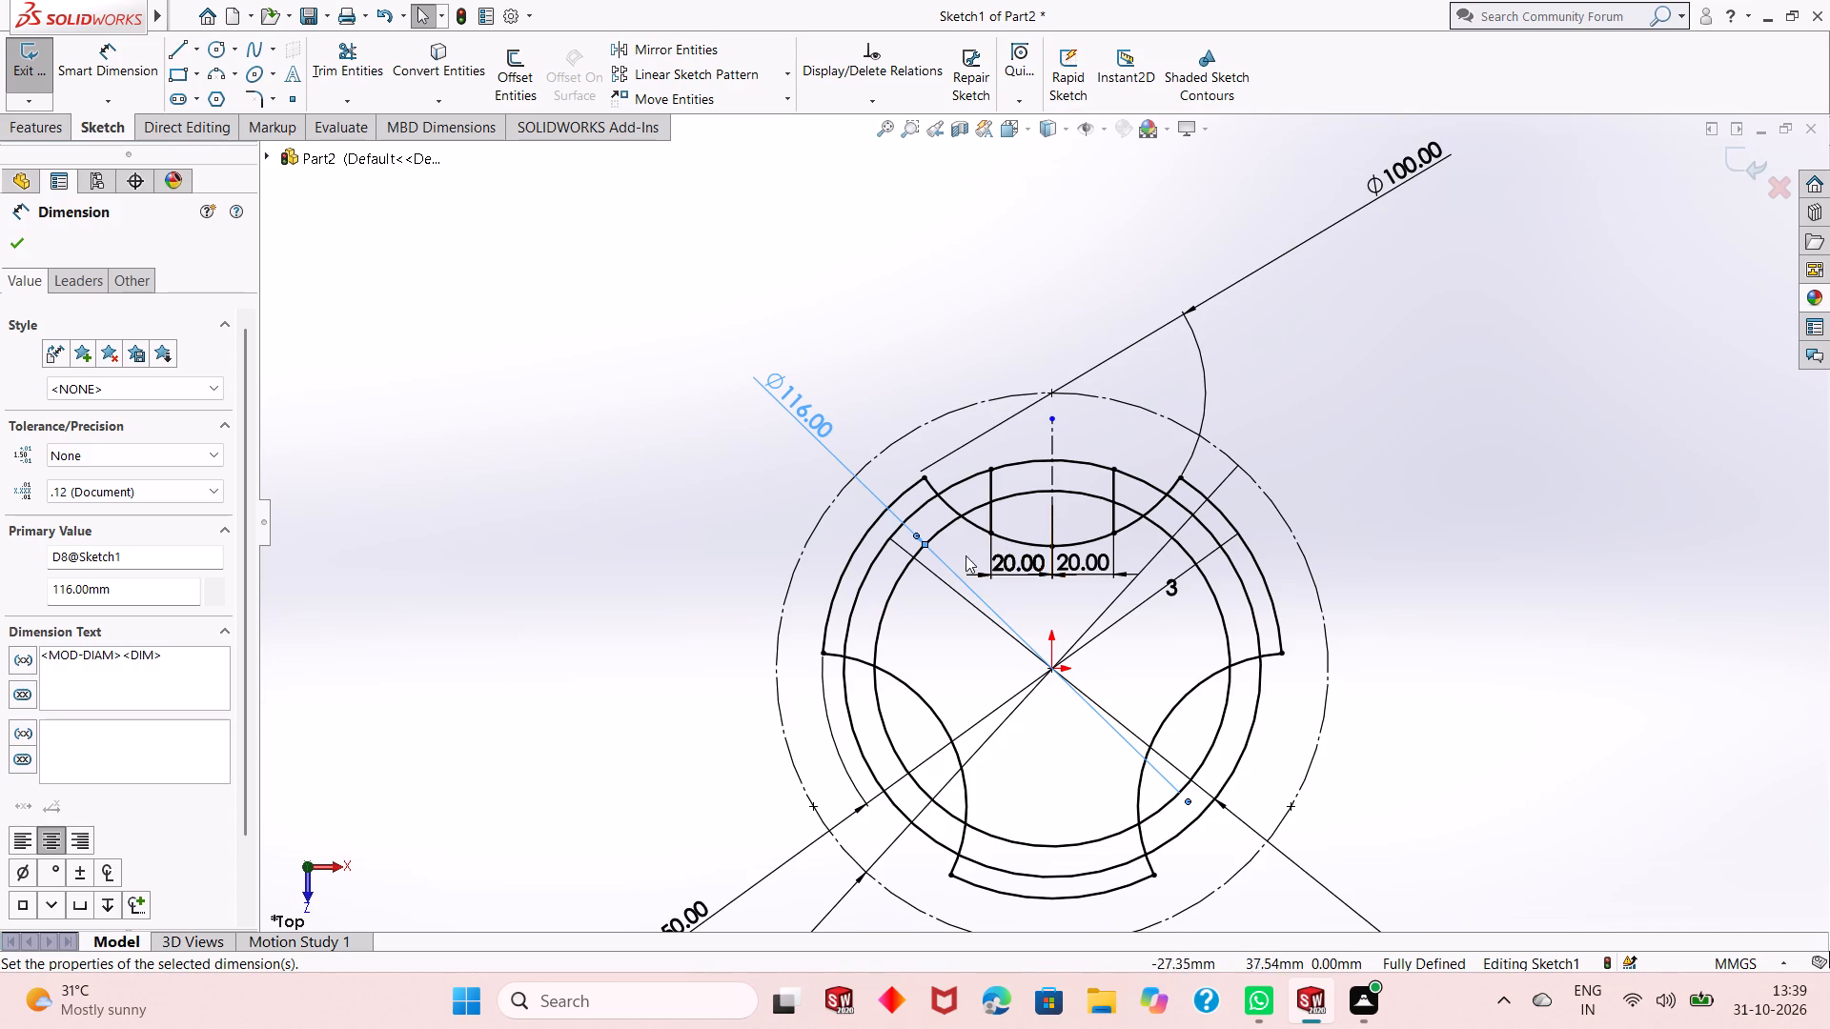
left_click(23, 247)
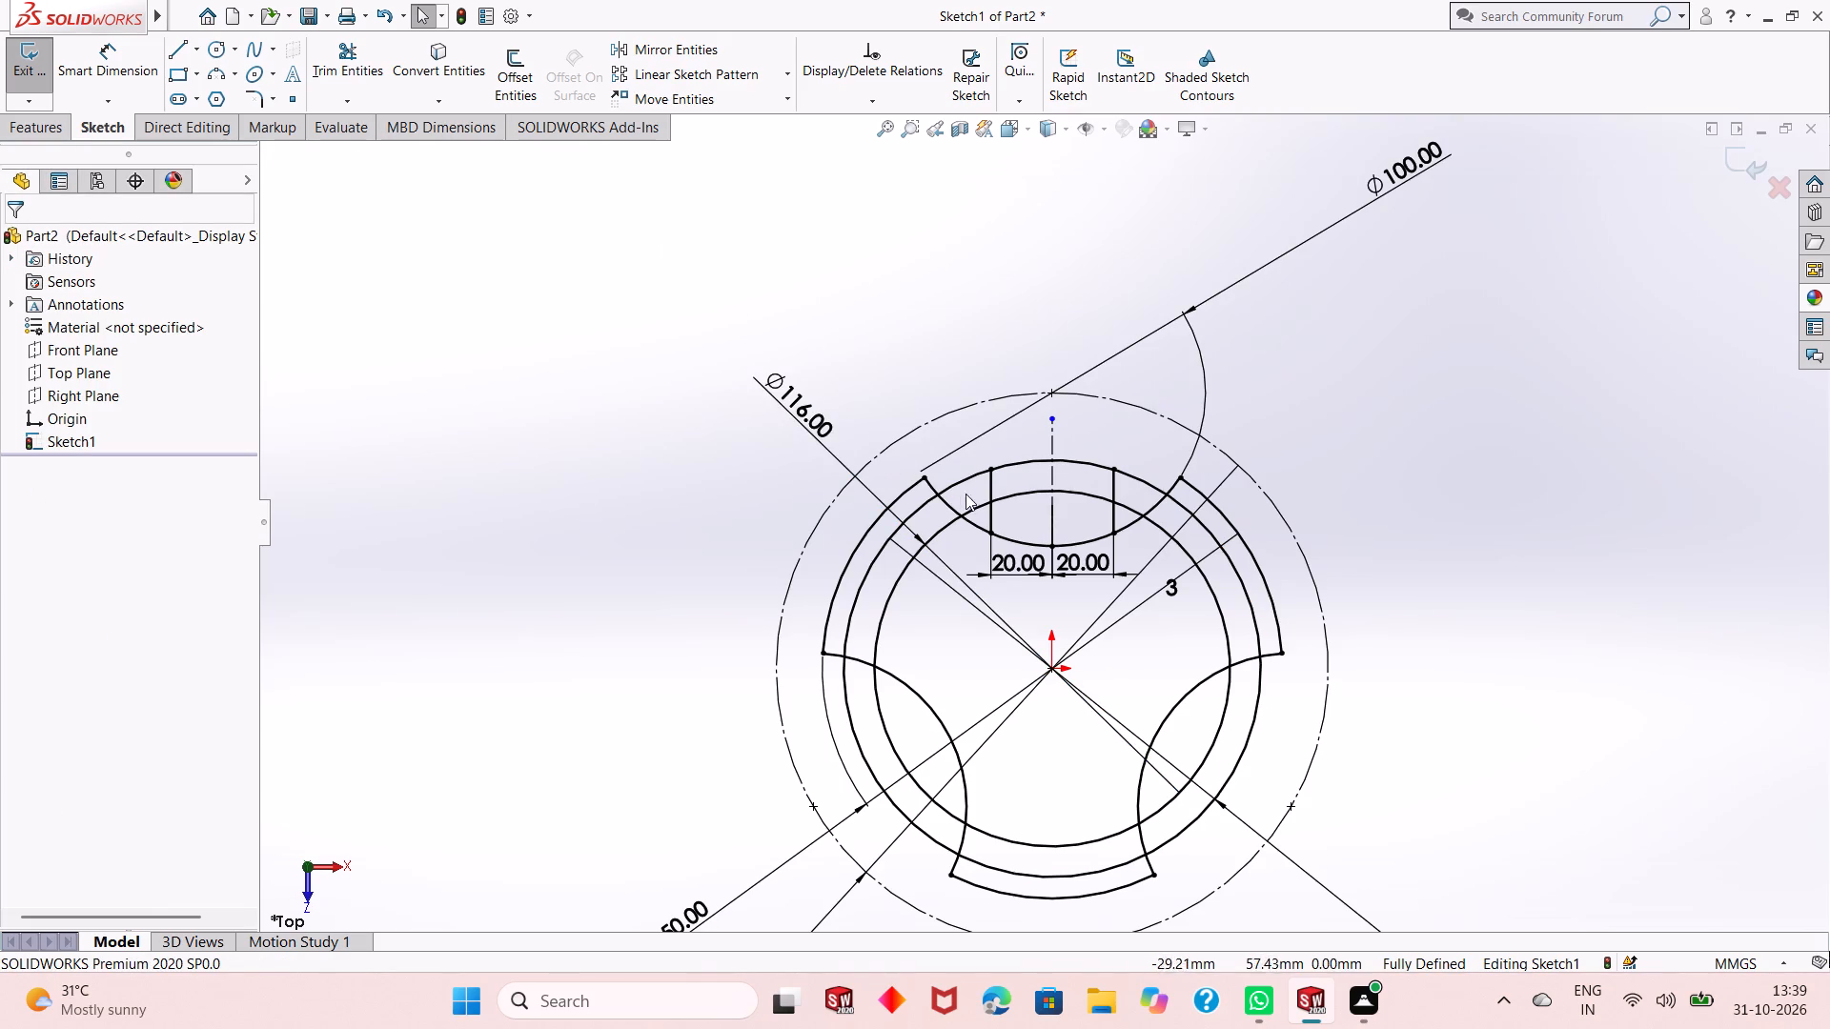
Trim the two vertical lines at the top notch back to the 116 mm circle, and remove that circle's arc between them.
left_click(376, 77)
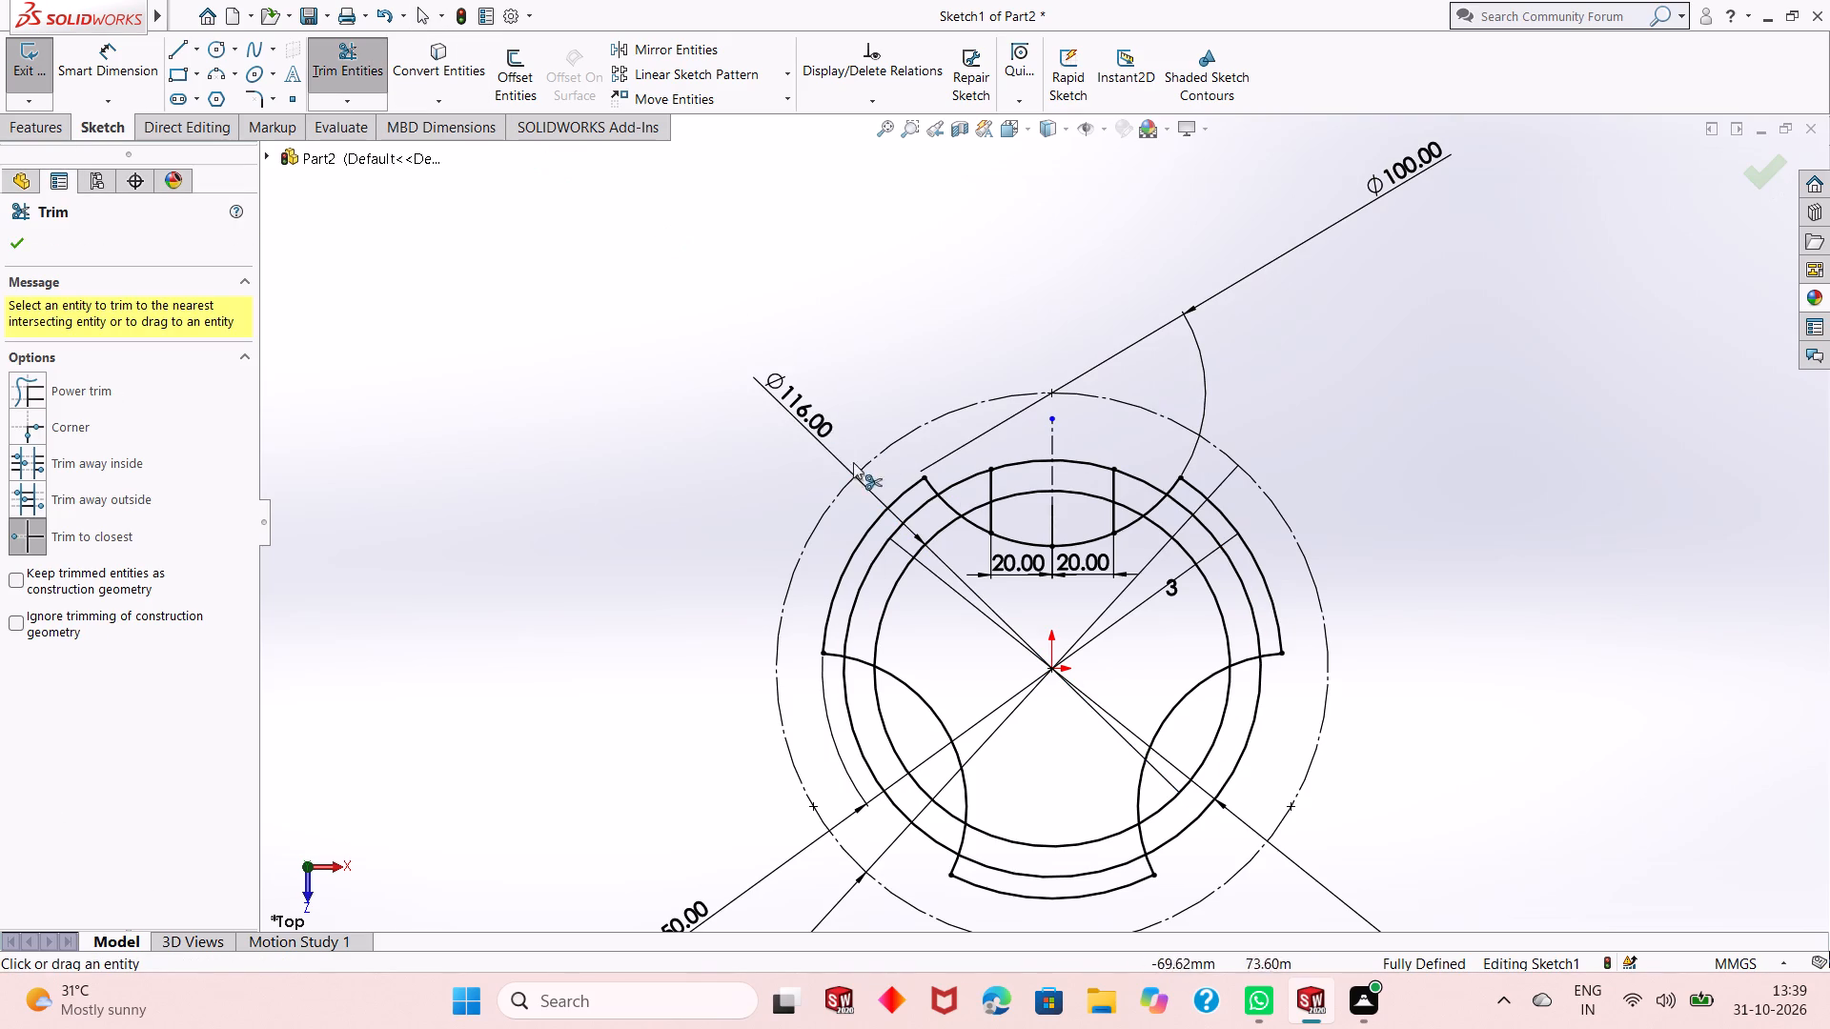
left_click(987, 521)
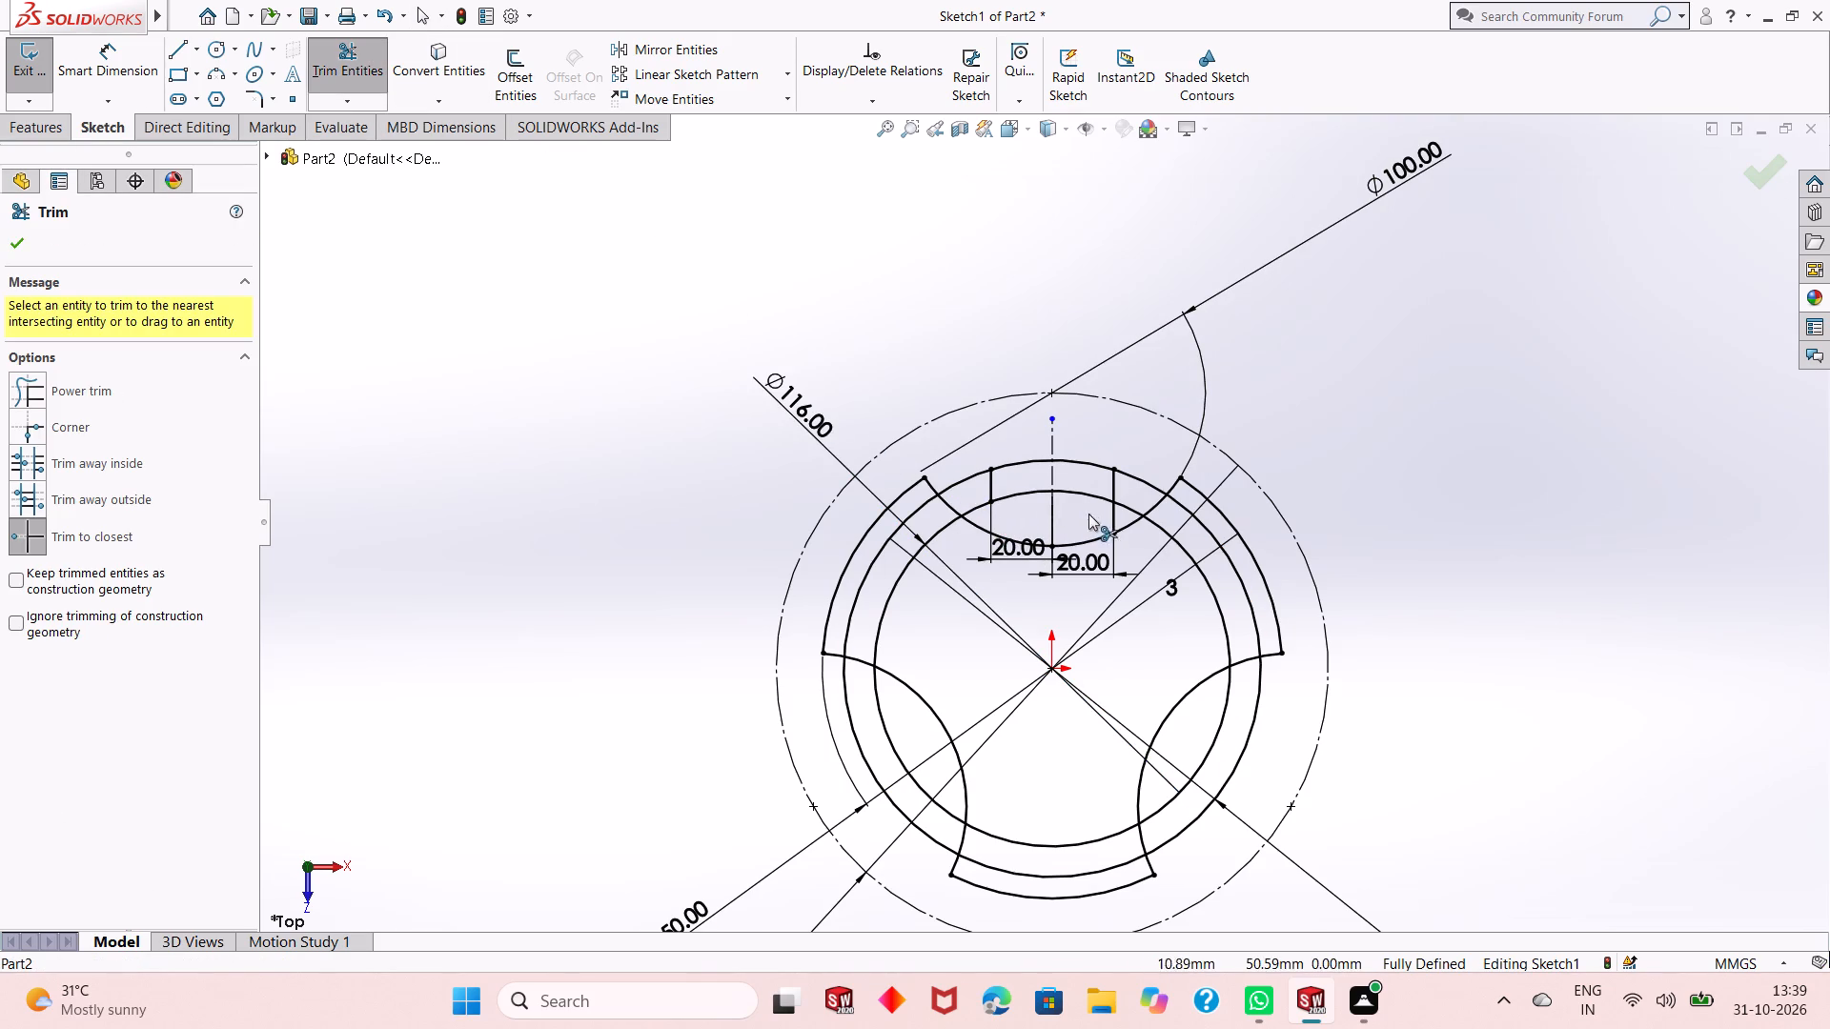
left_click(1113, 516)
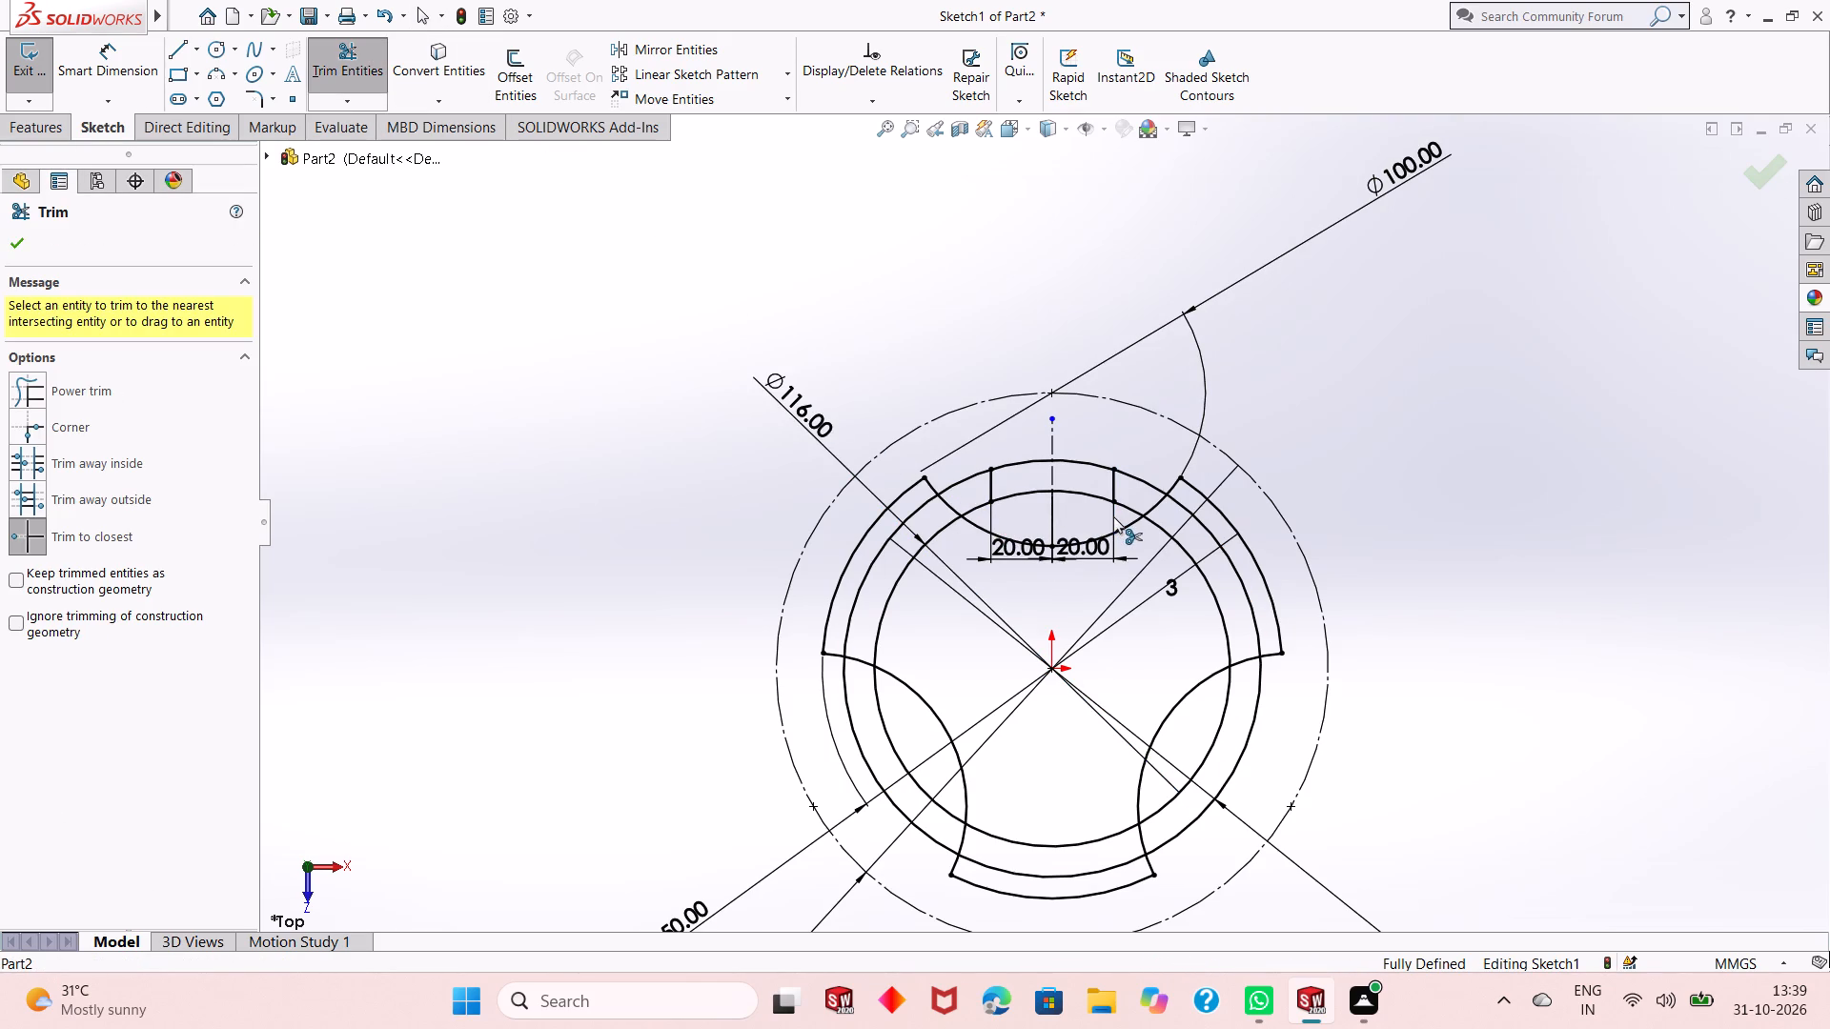
left_click(1075, 490)
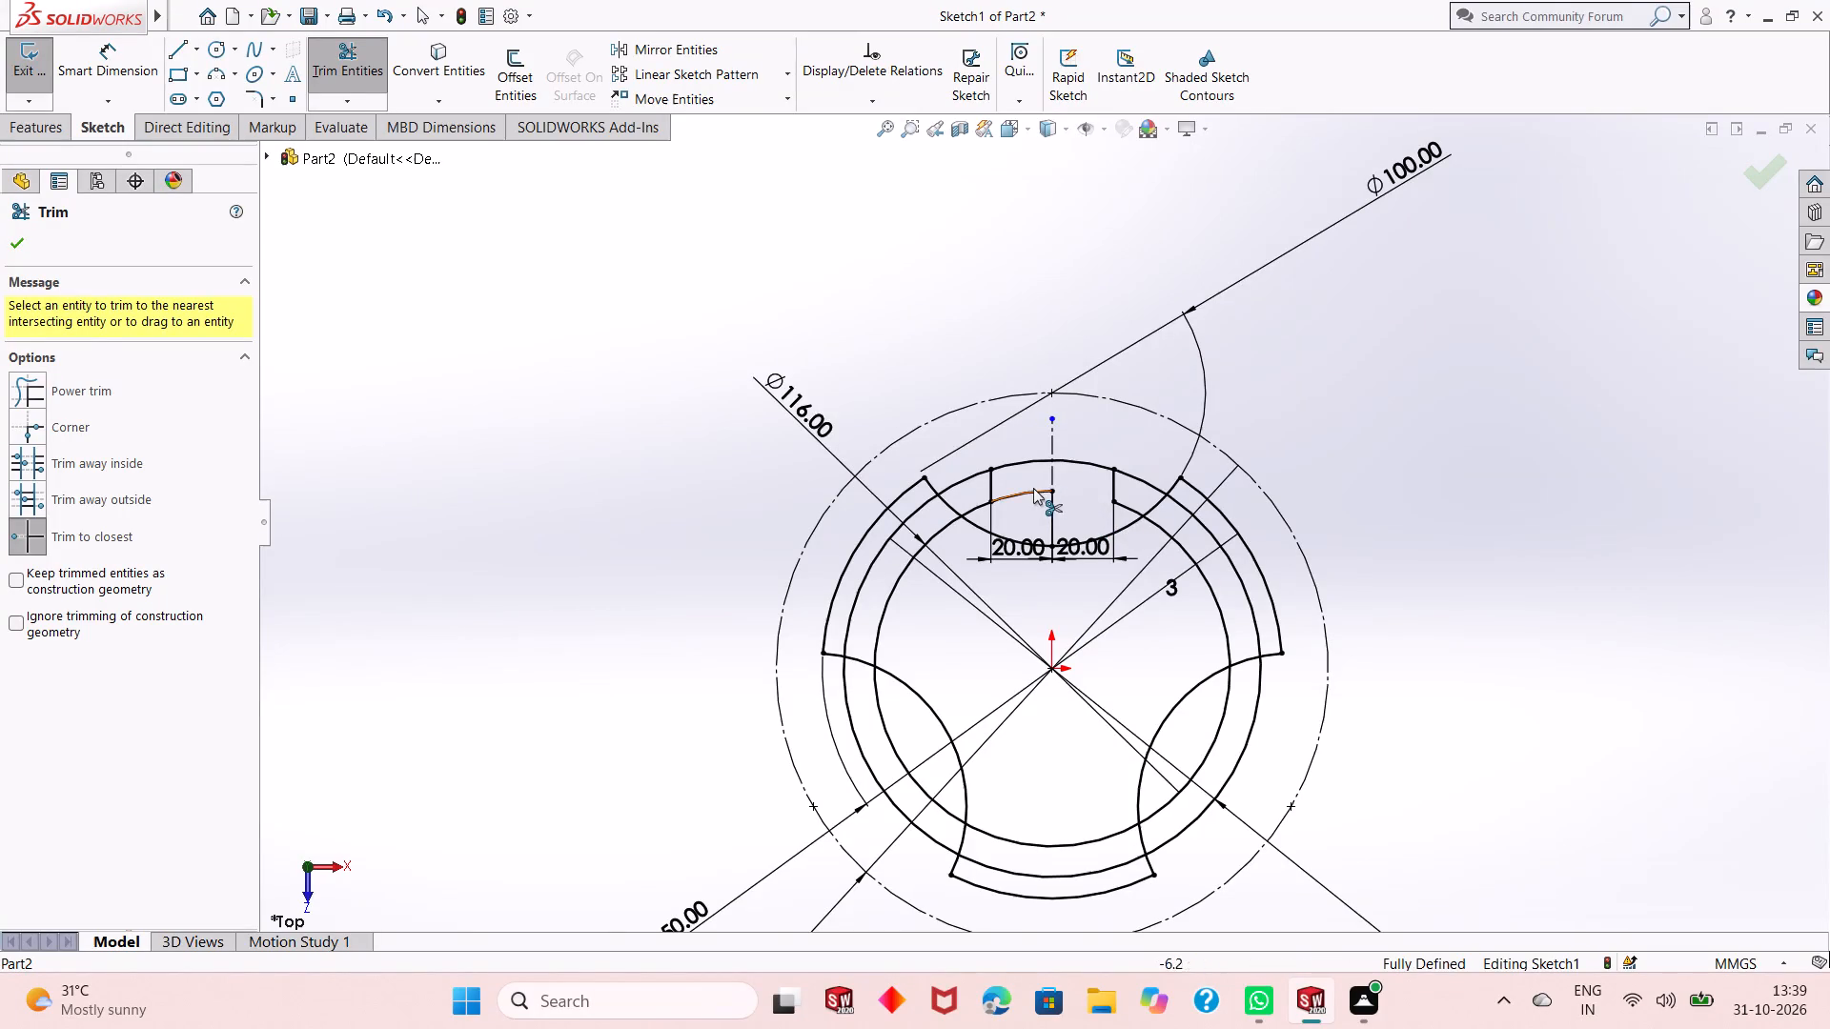
left_click(1018, 494)
right_click(1359, 427)
left_click(1384, 490)
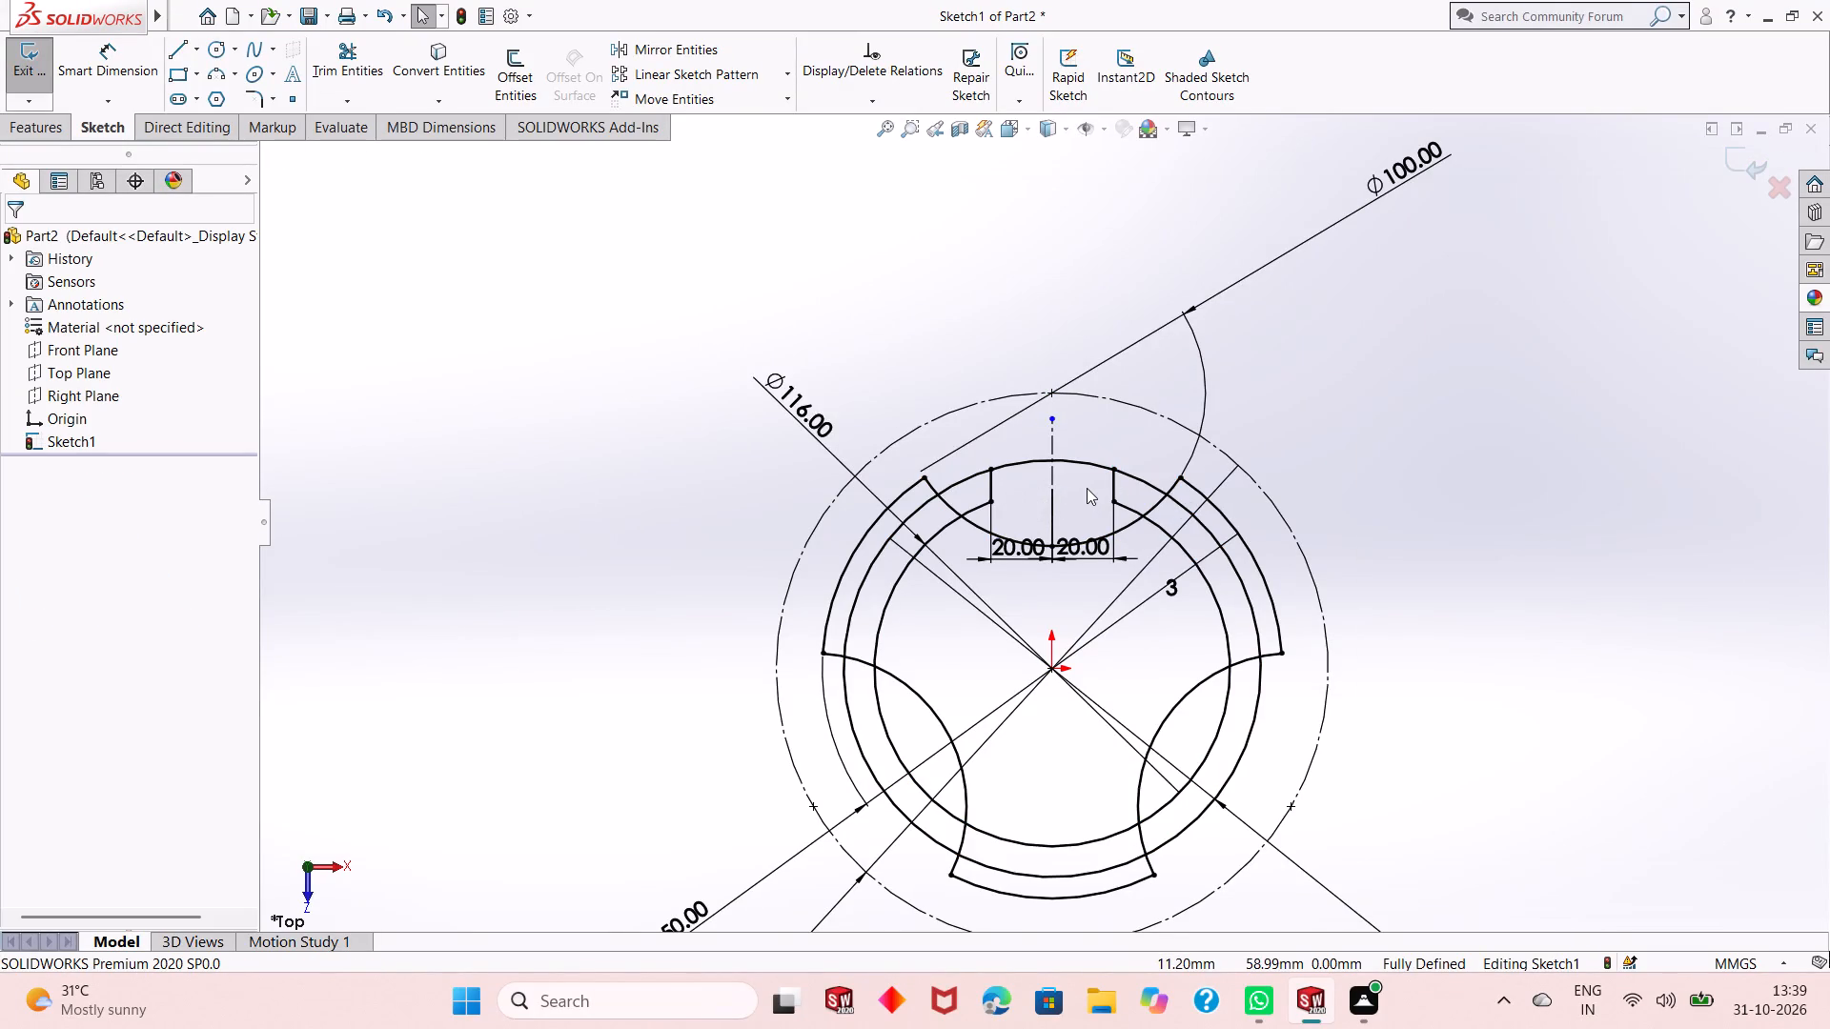
Circular-pattern the two short vertical tab lines about the origin with 3 equally spaced instances over 360 degrees.
left_click(1112, 488)
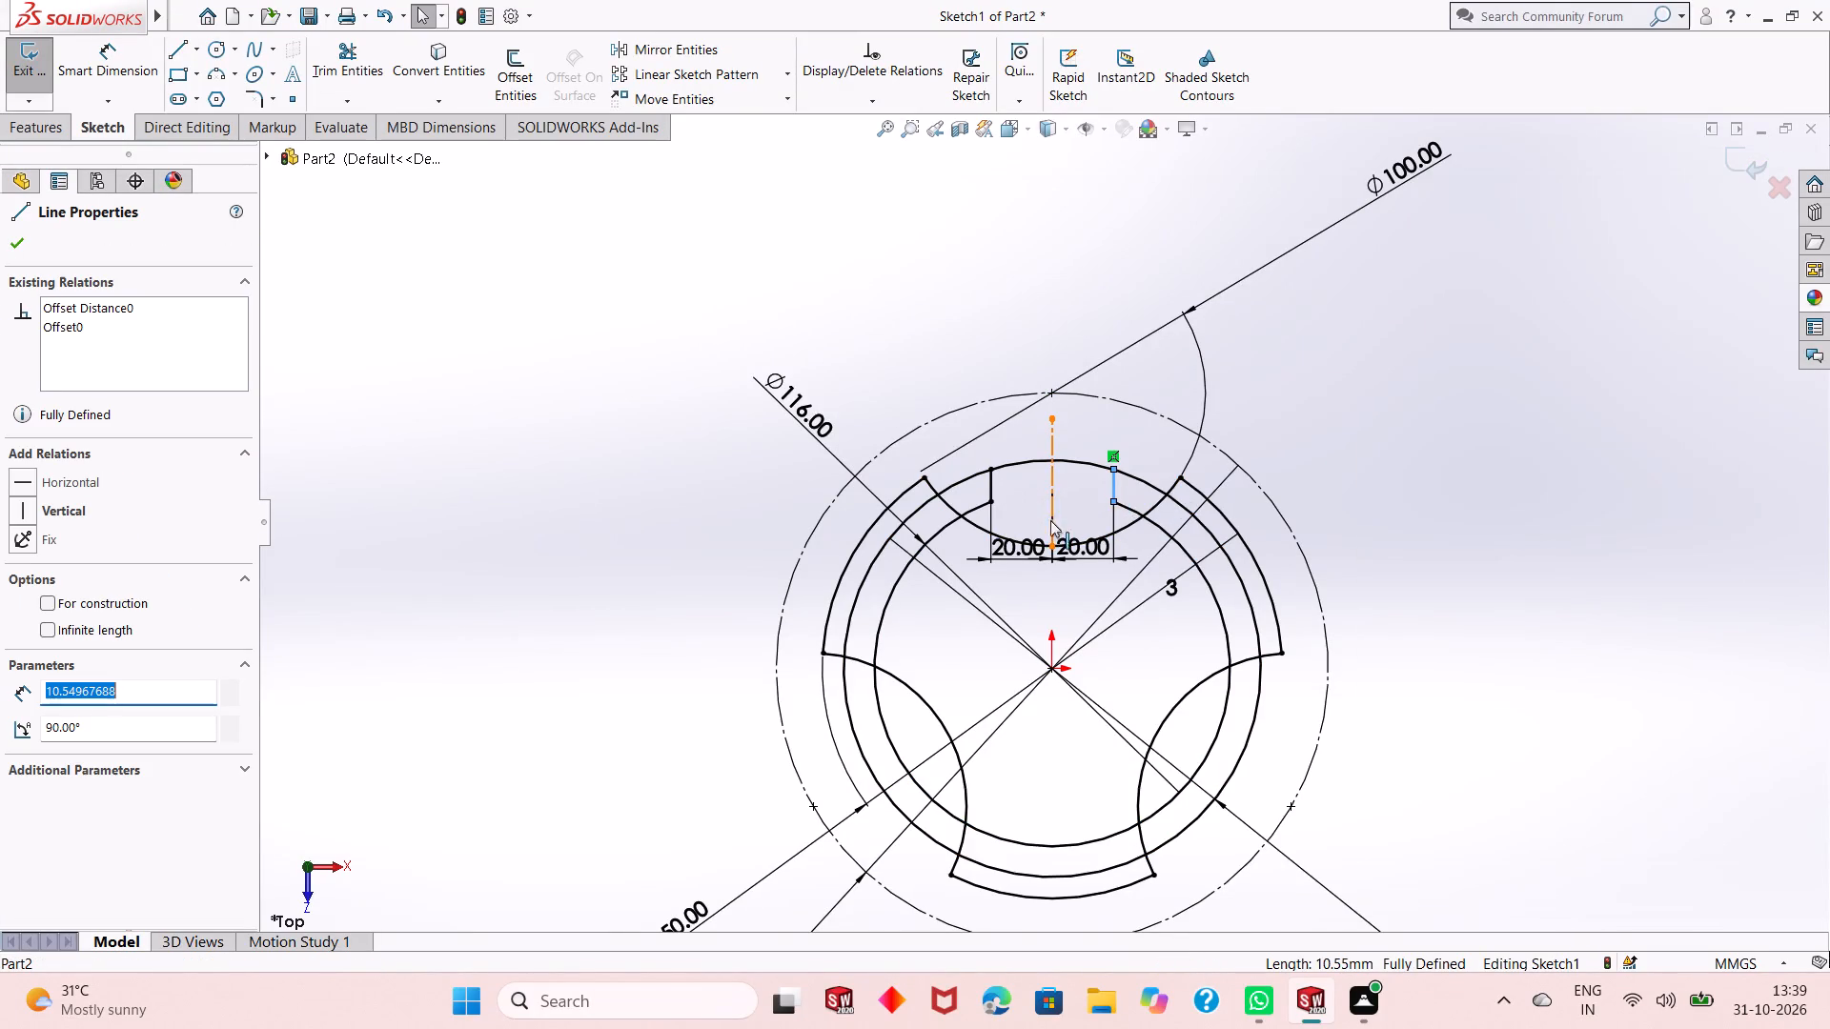
left_click(986, 483, "ctrl")
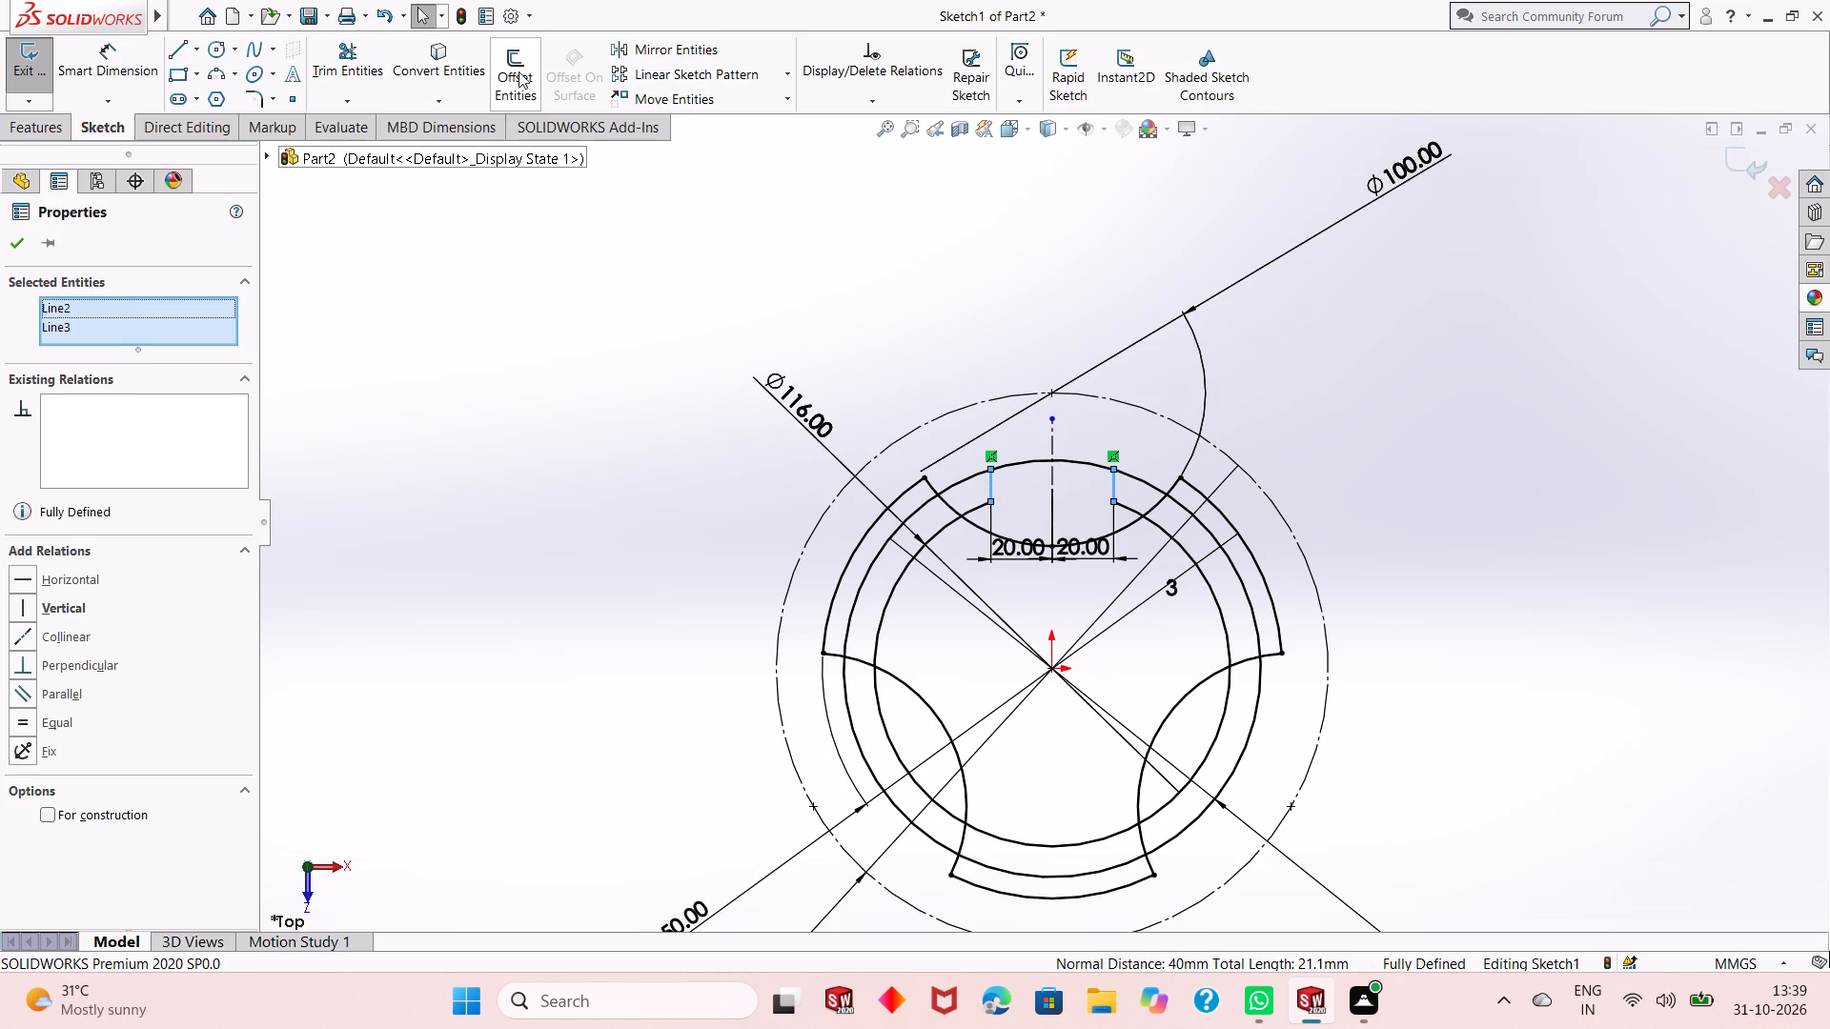
left_click(785, 75)
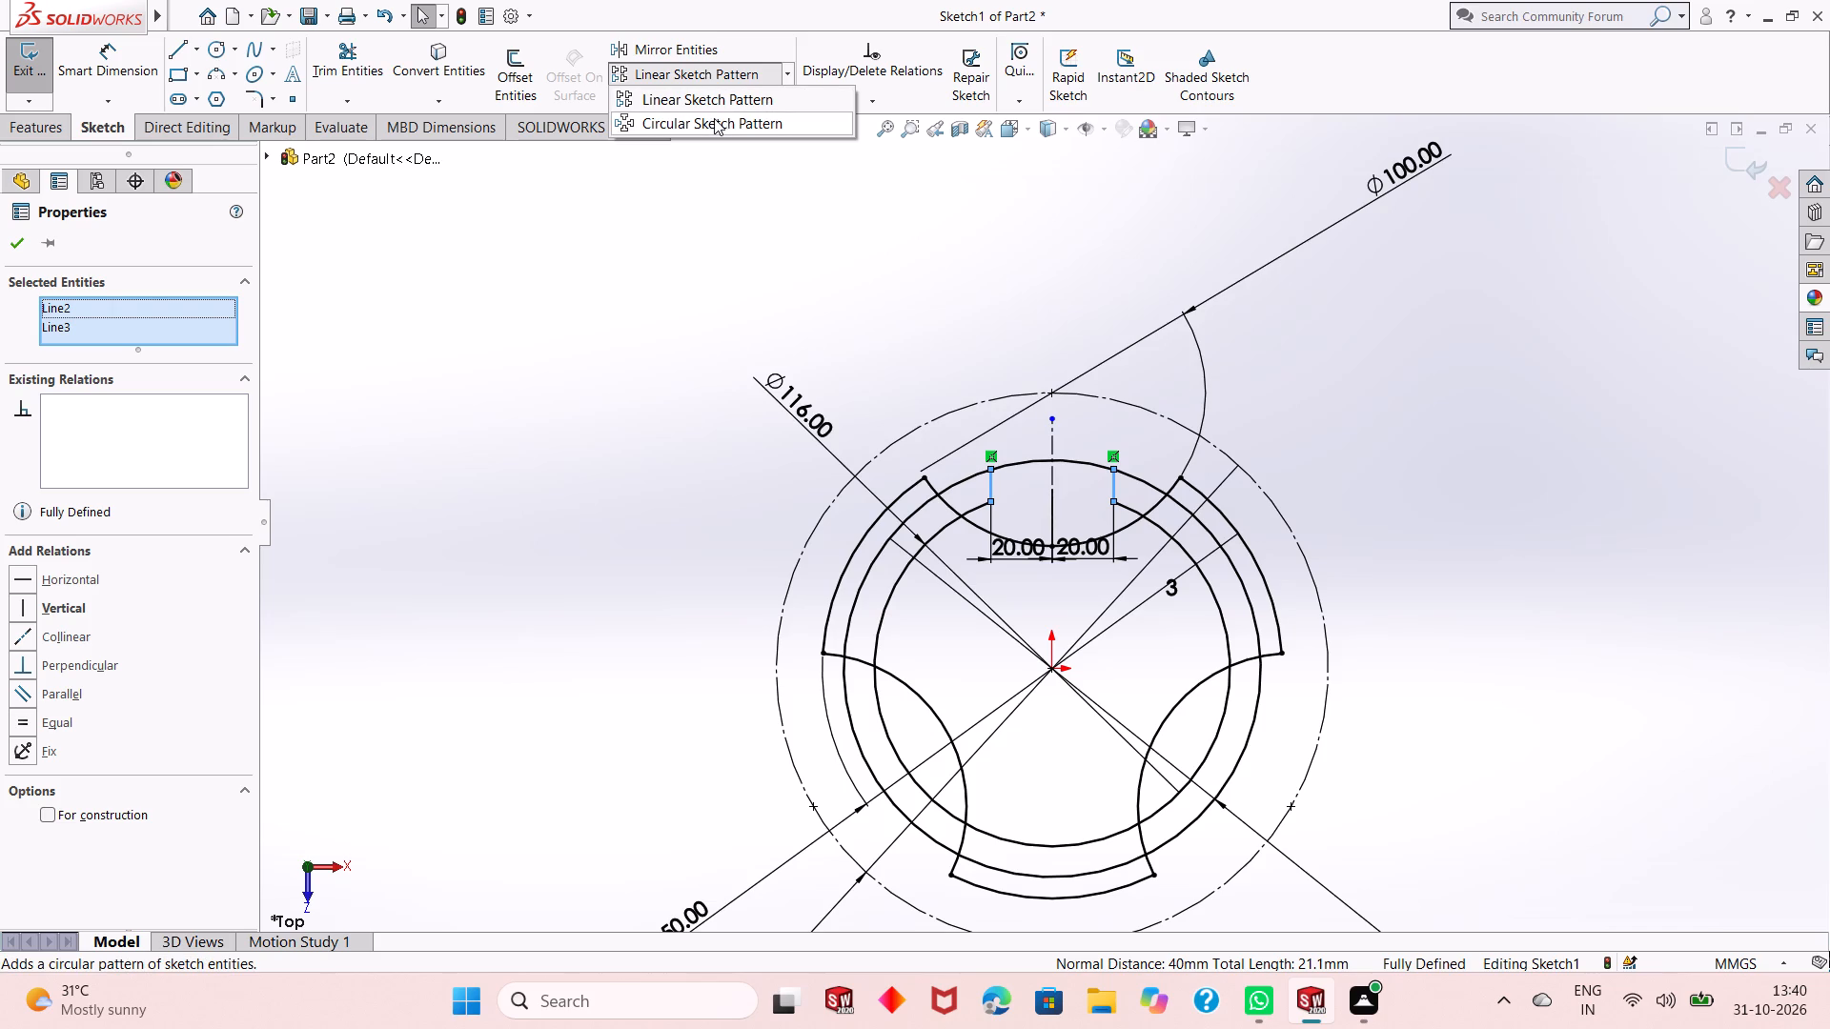
left_click(712, 121)
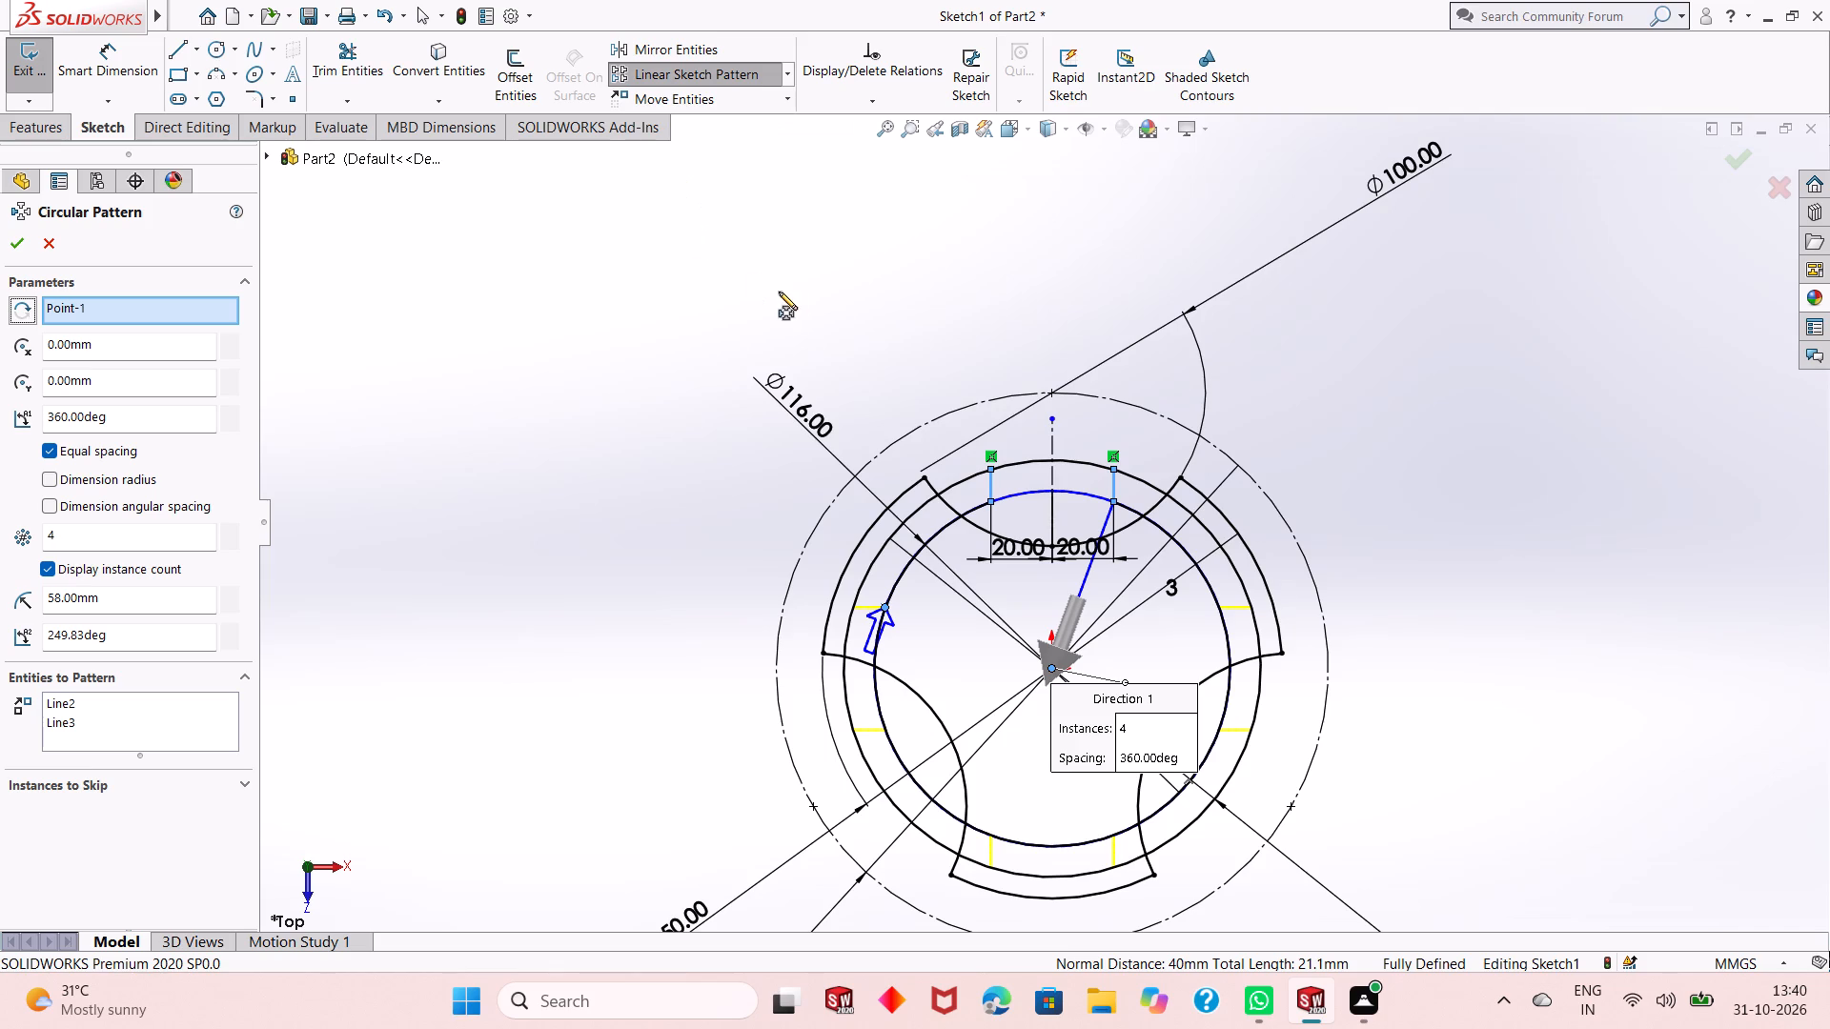
scroll(929, 617, "up", 1)
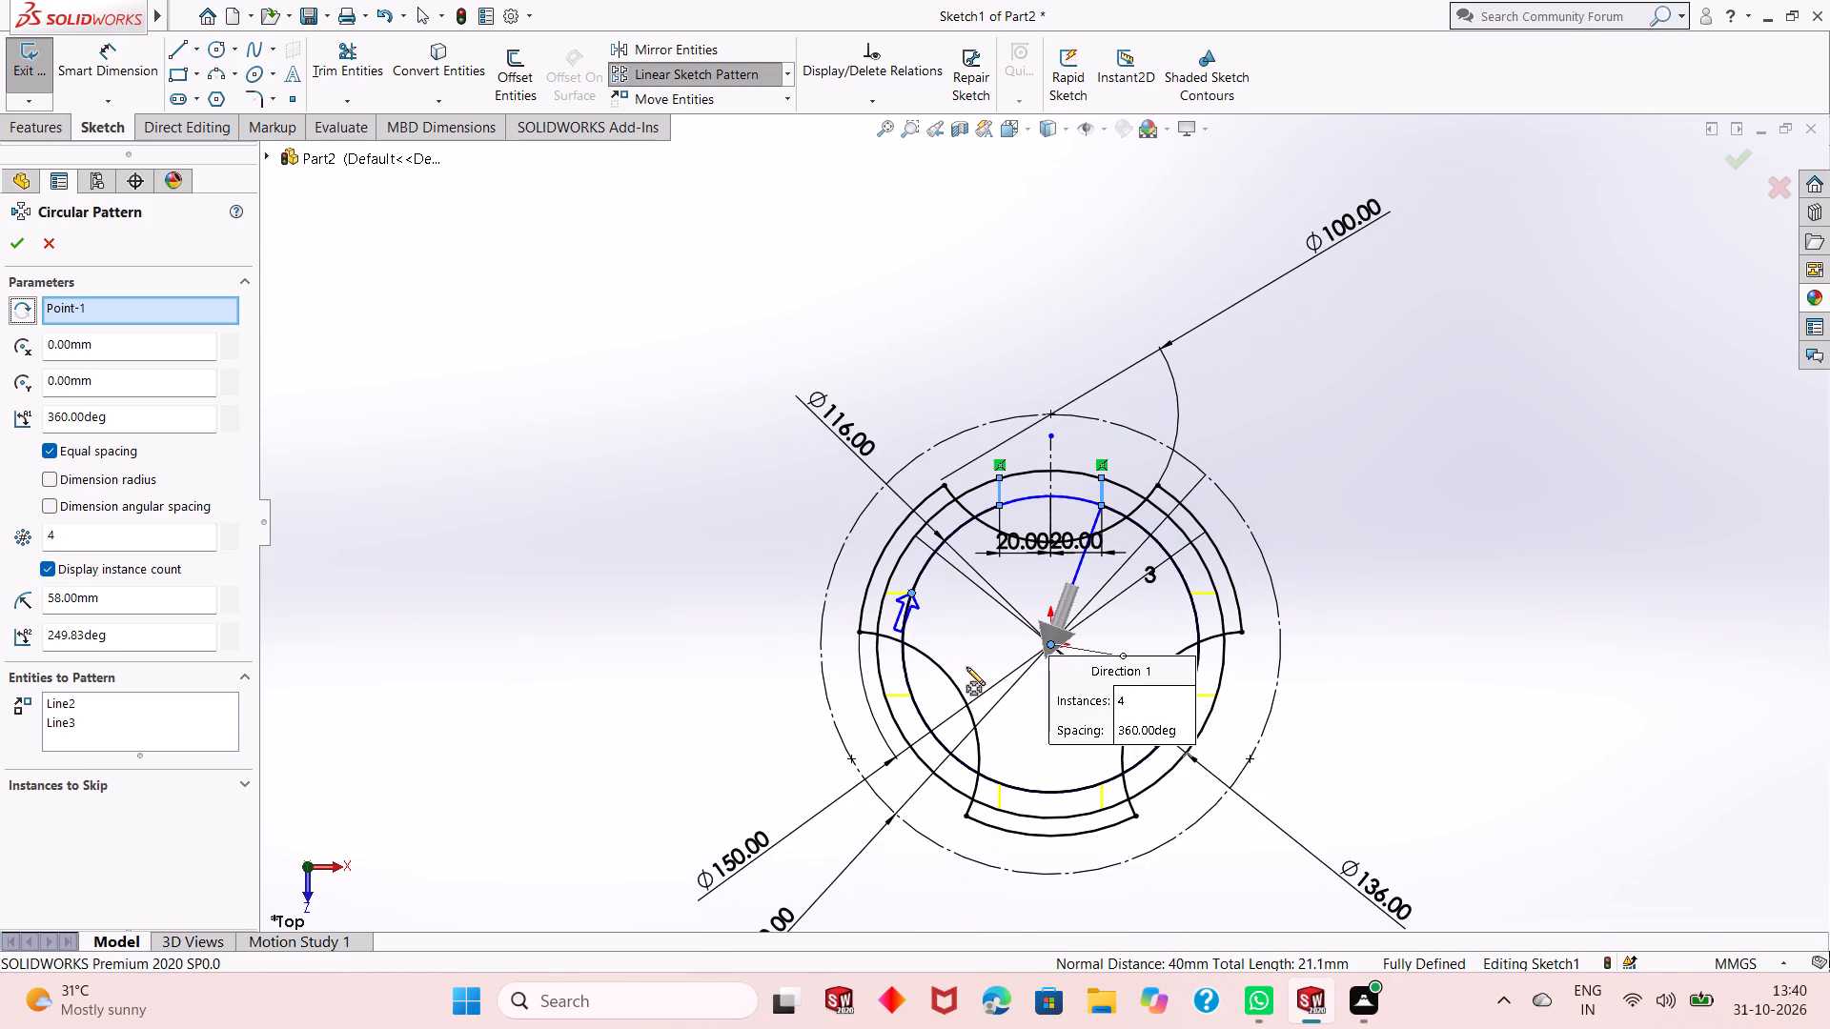
double_click(101, 530)
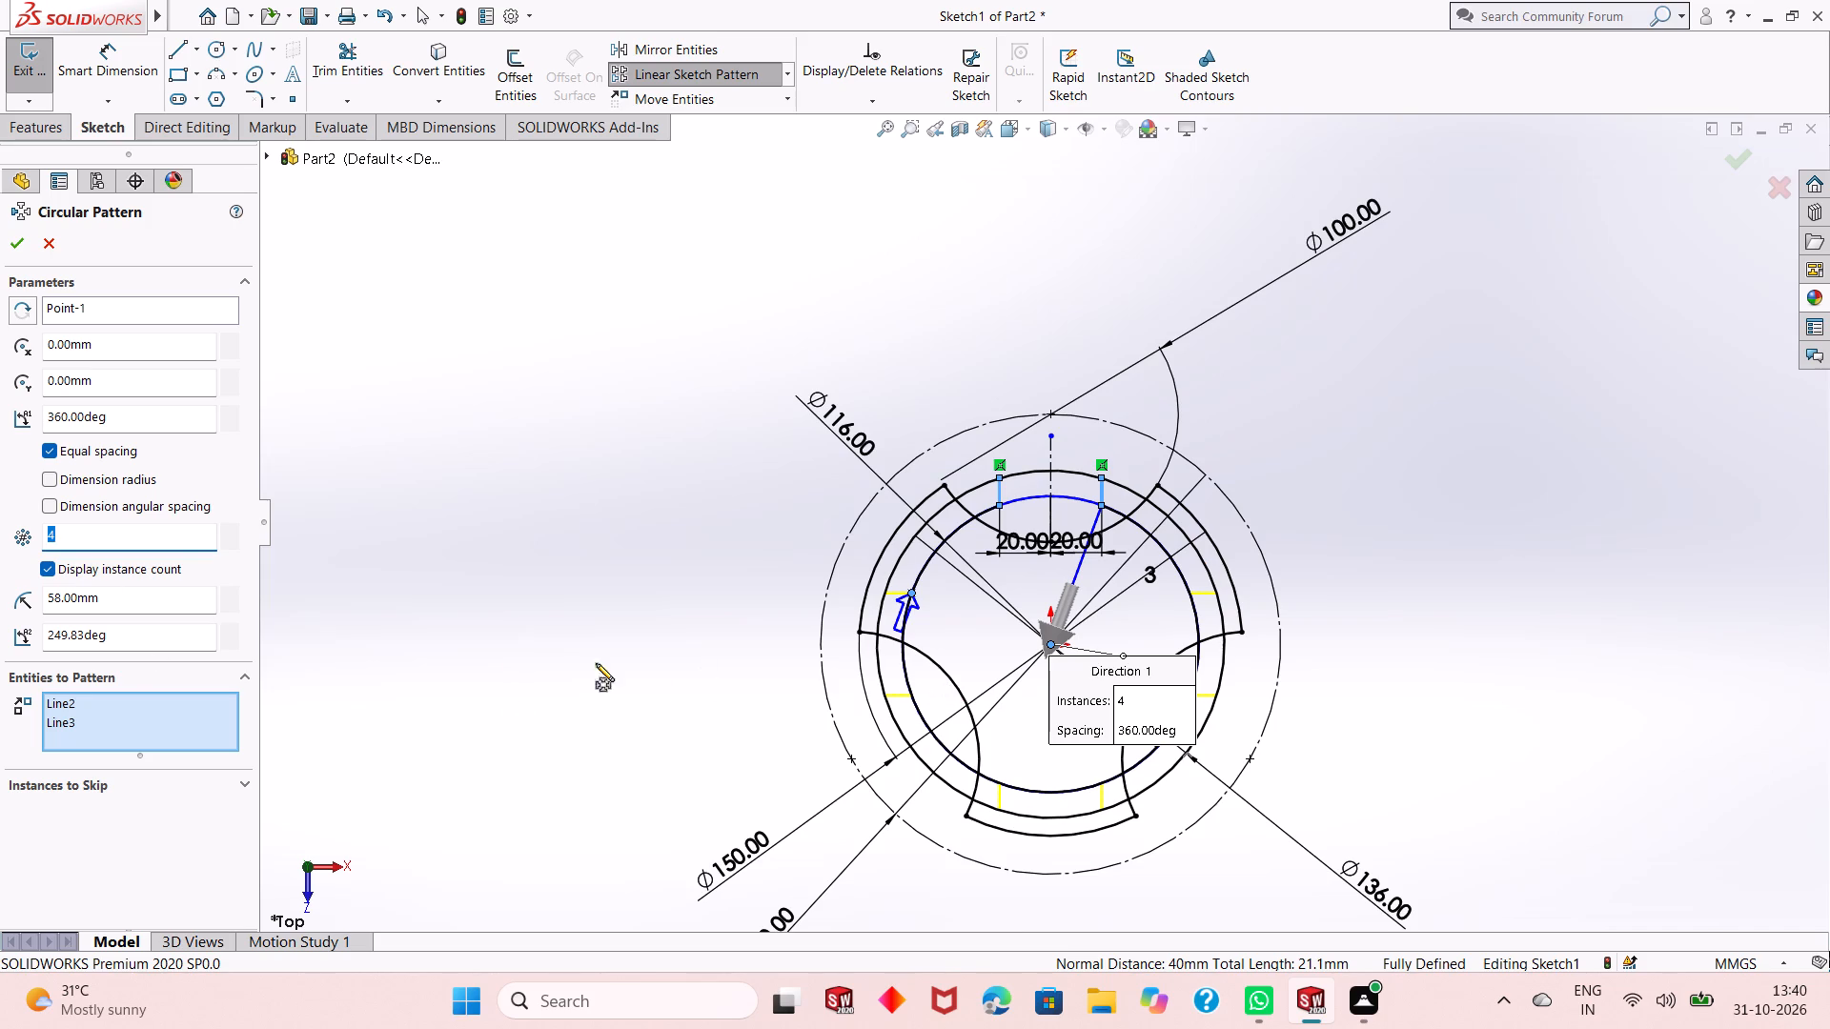
key("3")
key("Return")
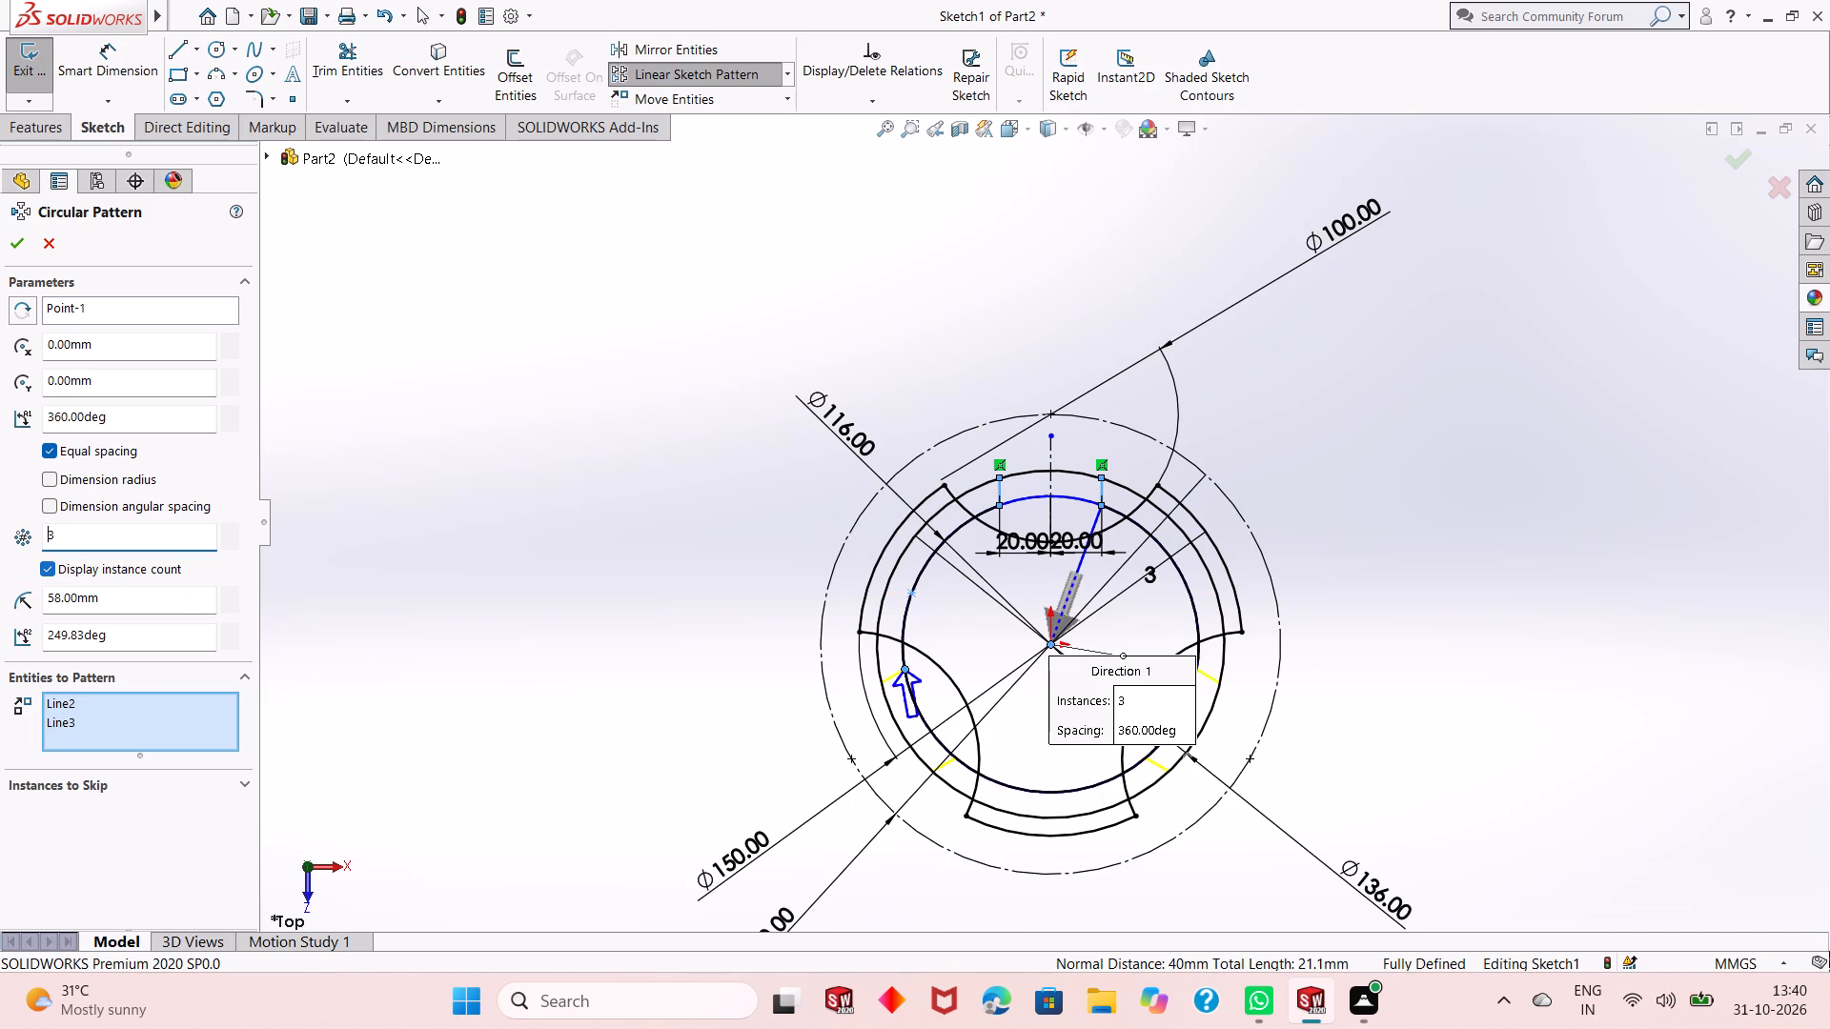
left_click(21, 249)
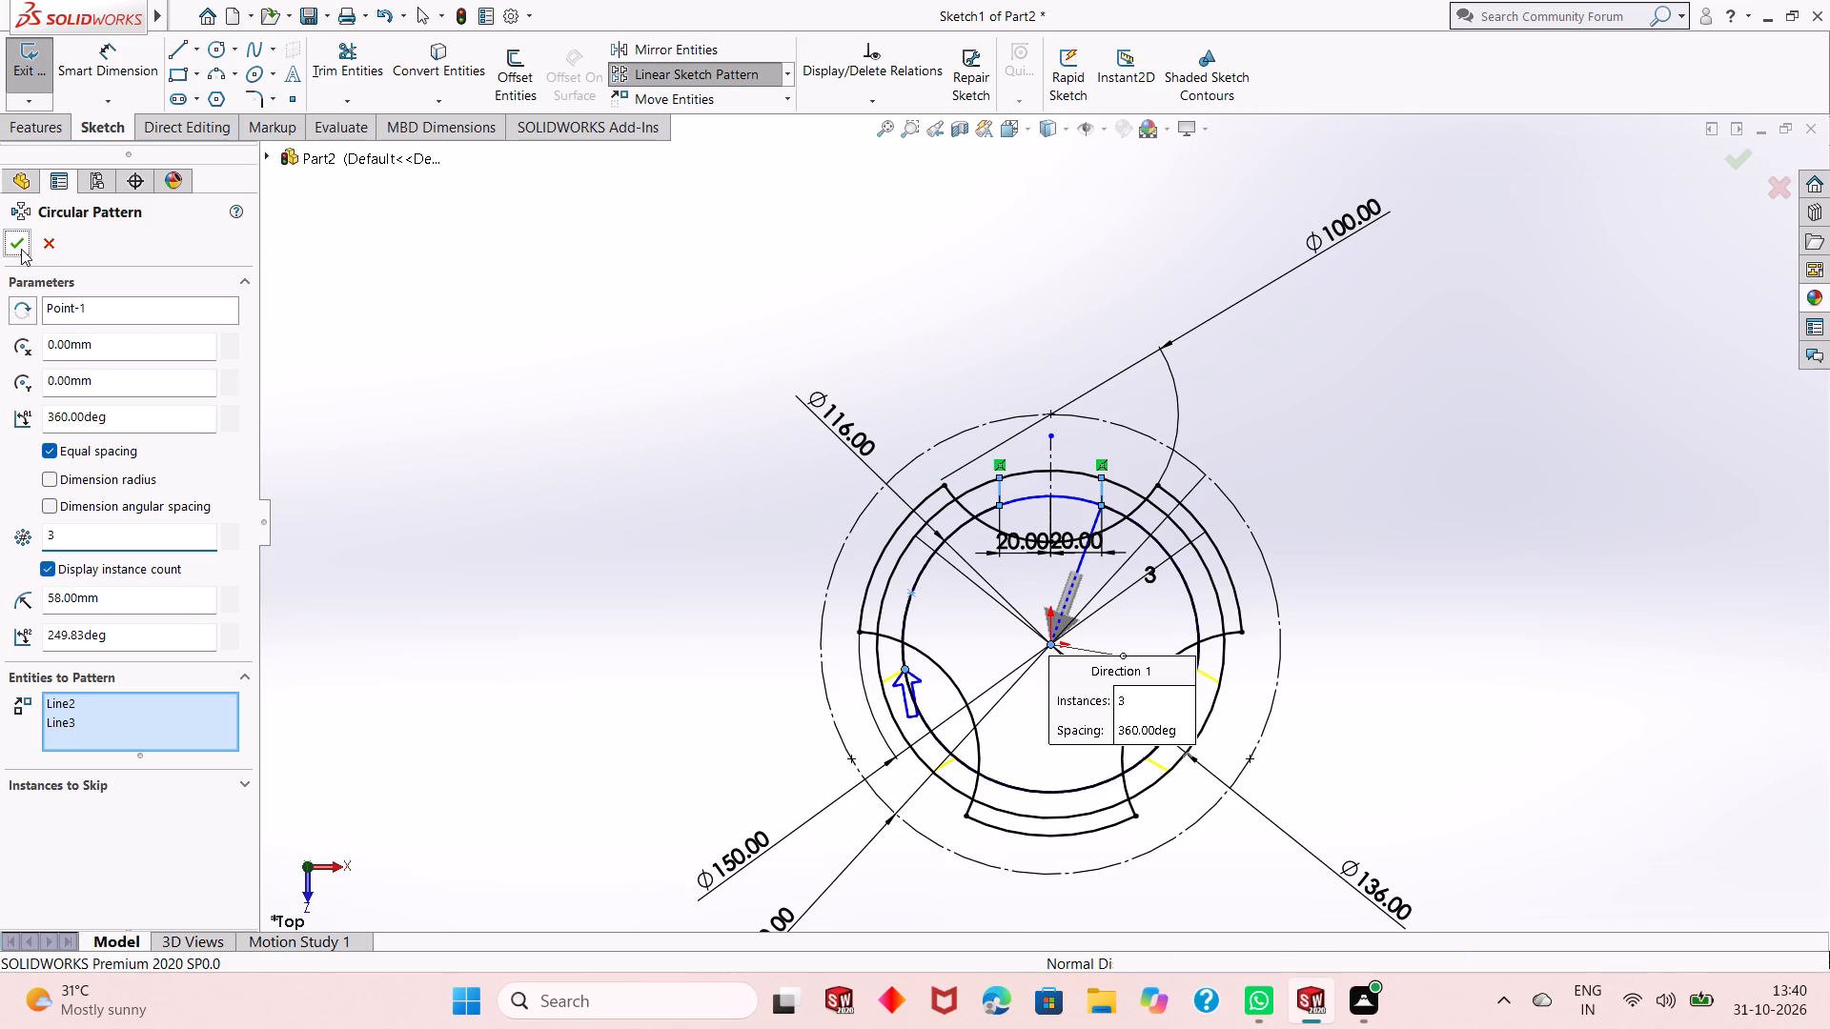
left_click(767, 632)
Trim away the 116 mm circle's arcs between the patterned line pairs at the two lower notches.
scroll(911, 713, "down", 1)
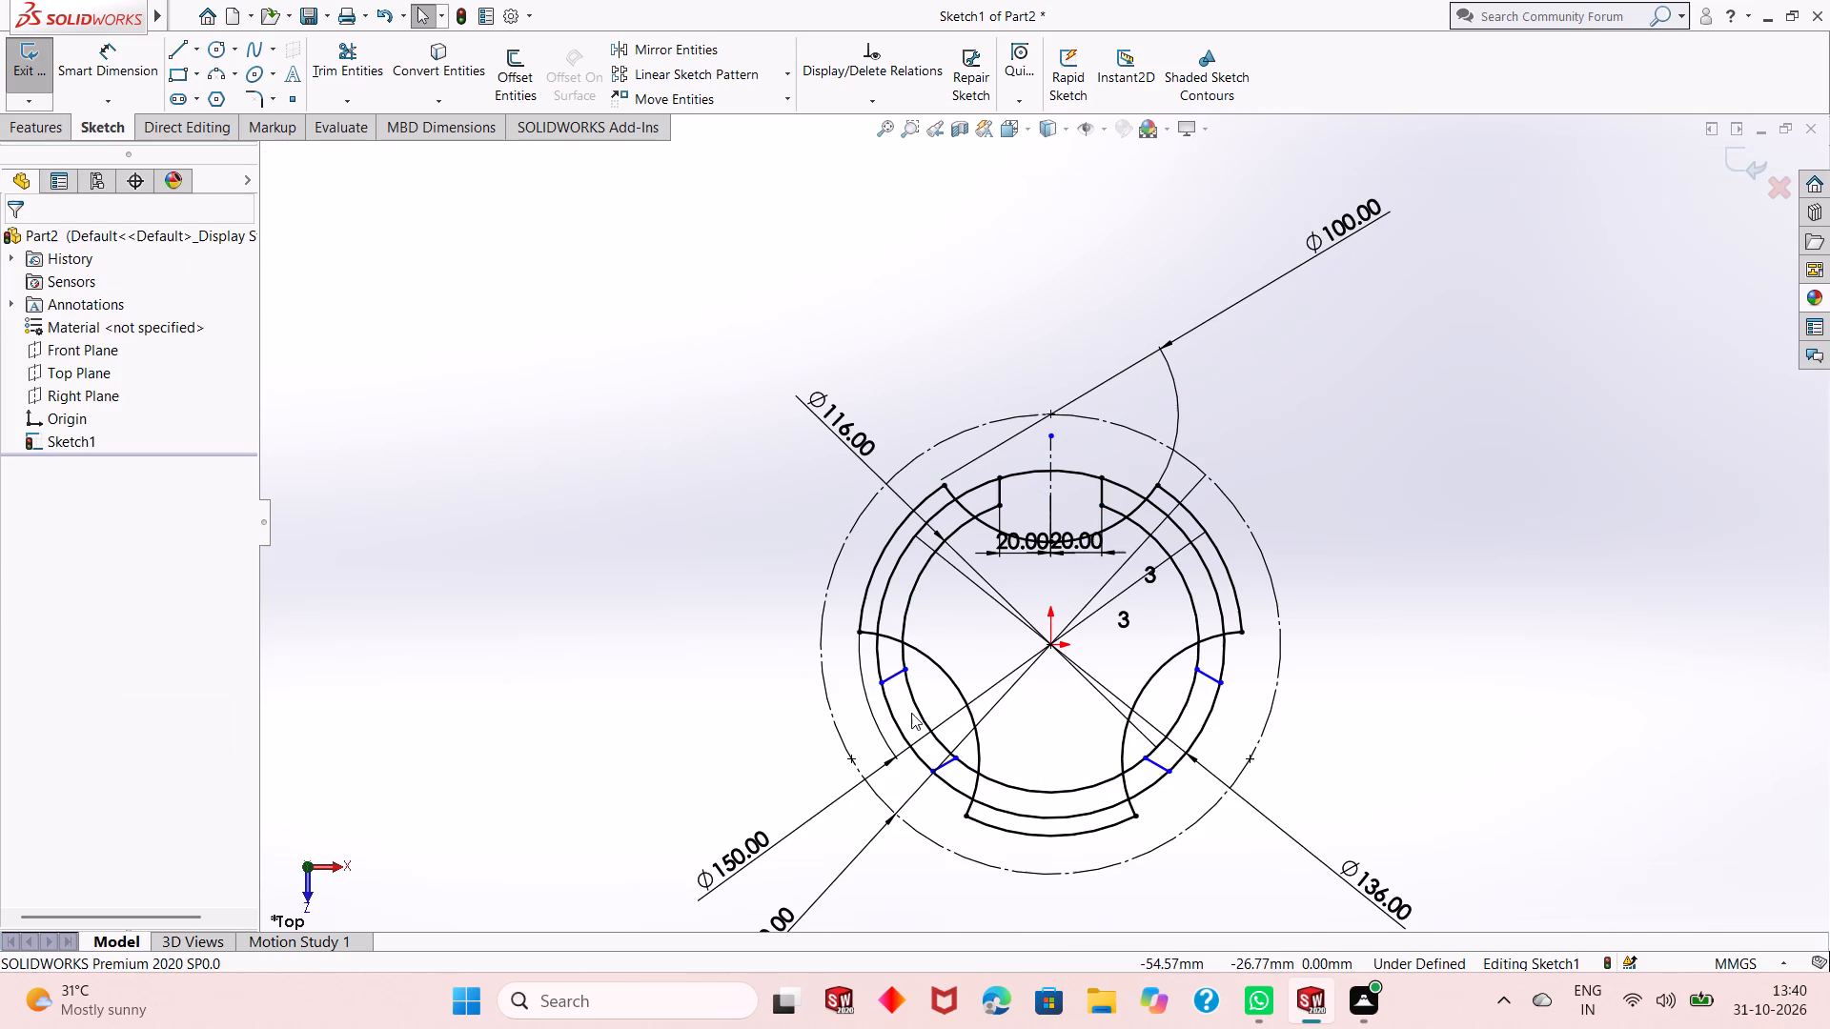
left_click(335, 69)
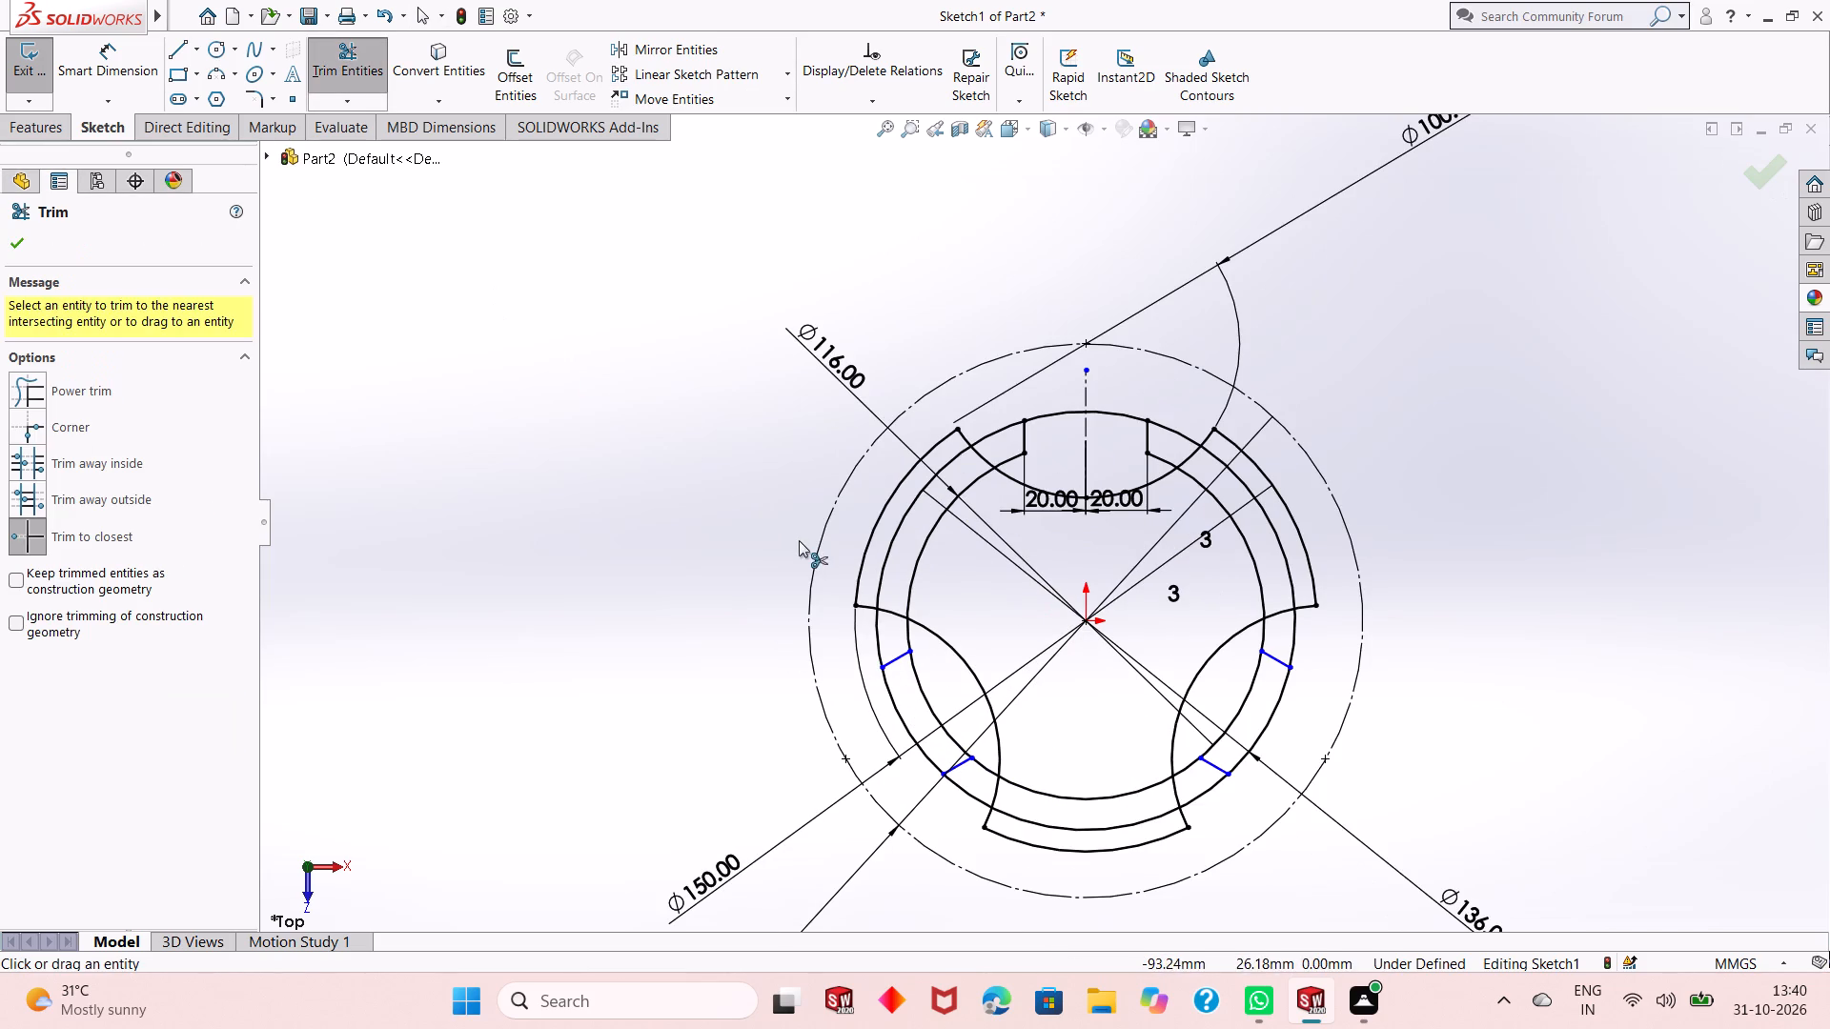
scroll(964, 674, "down", 2)
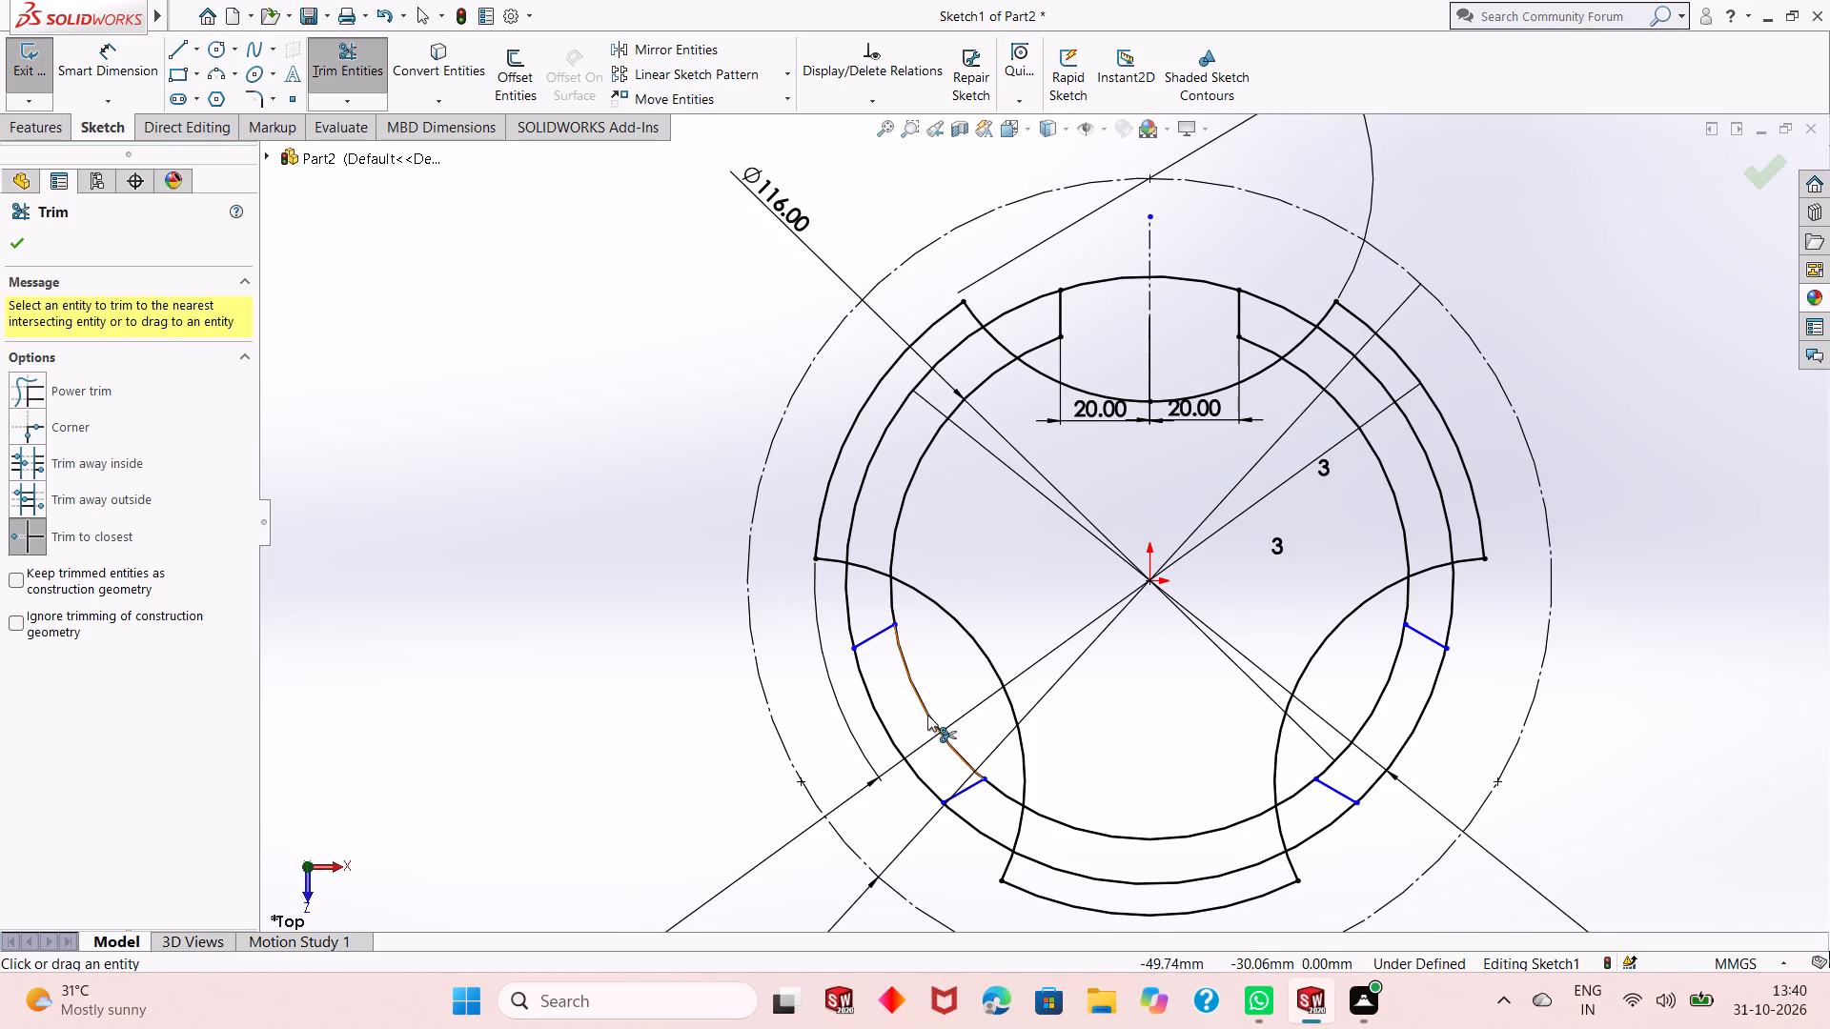
left_click(927, 715)
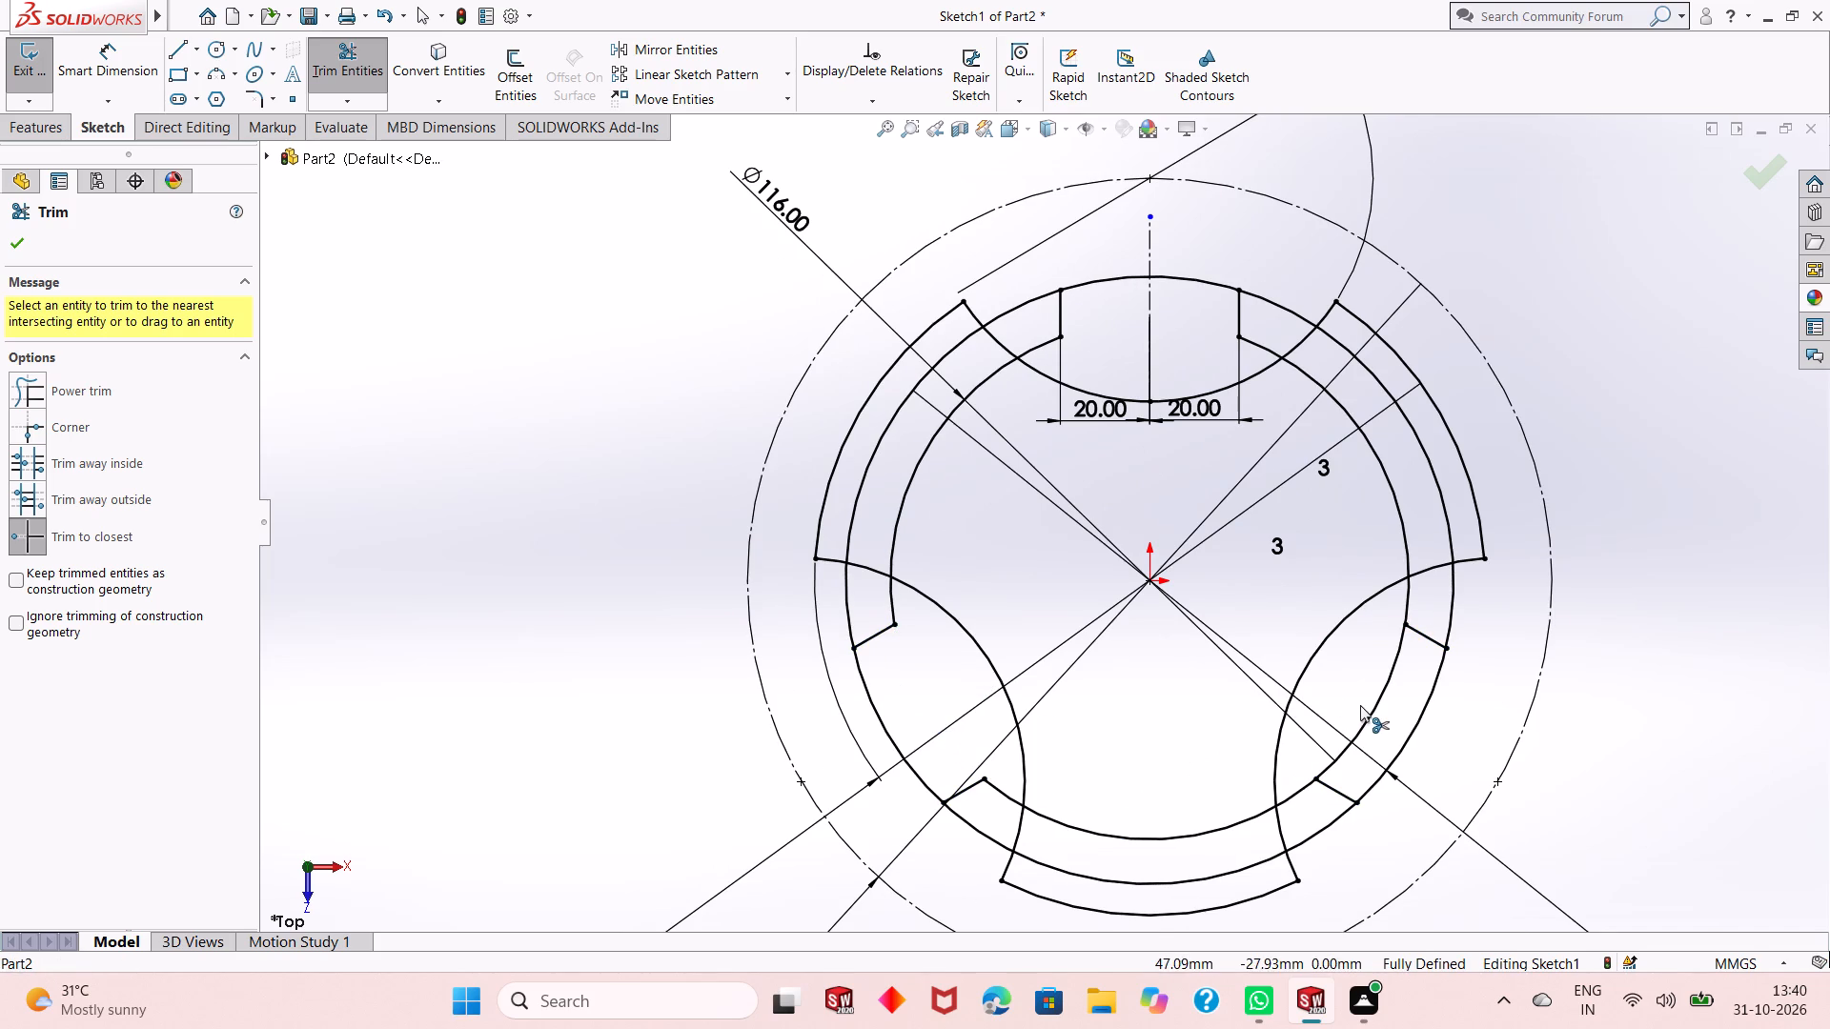
left_click(1368, 716)
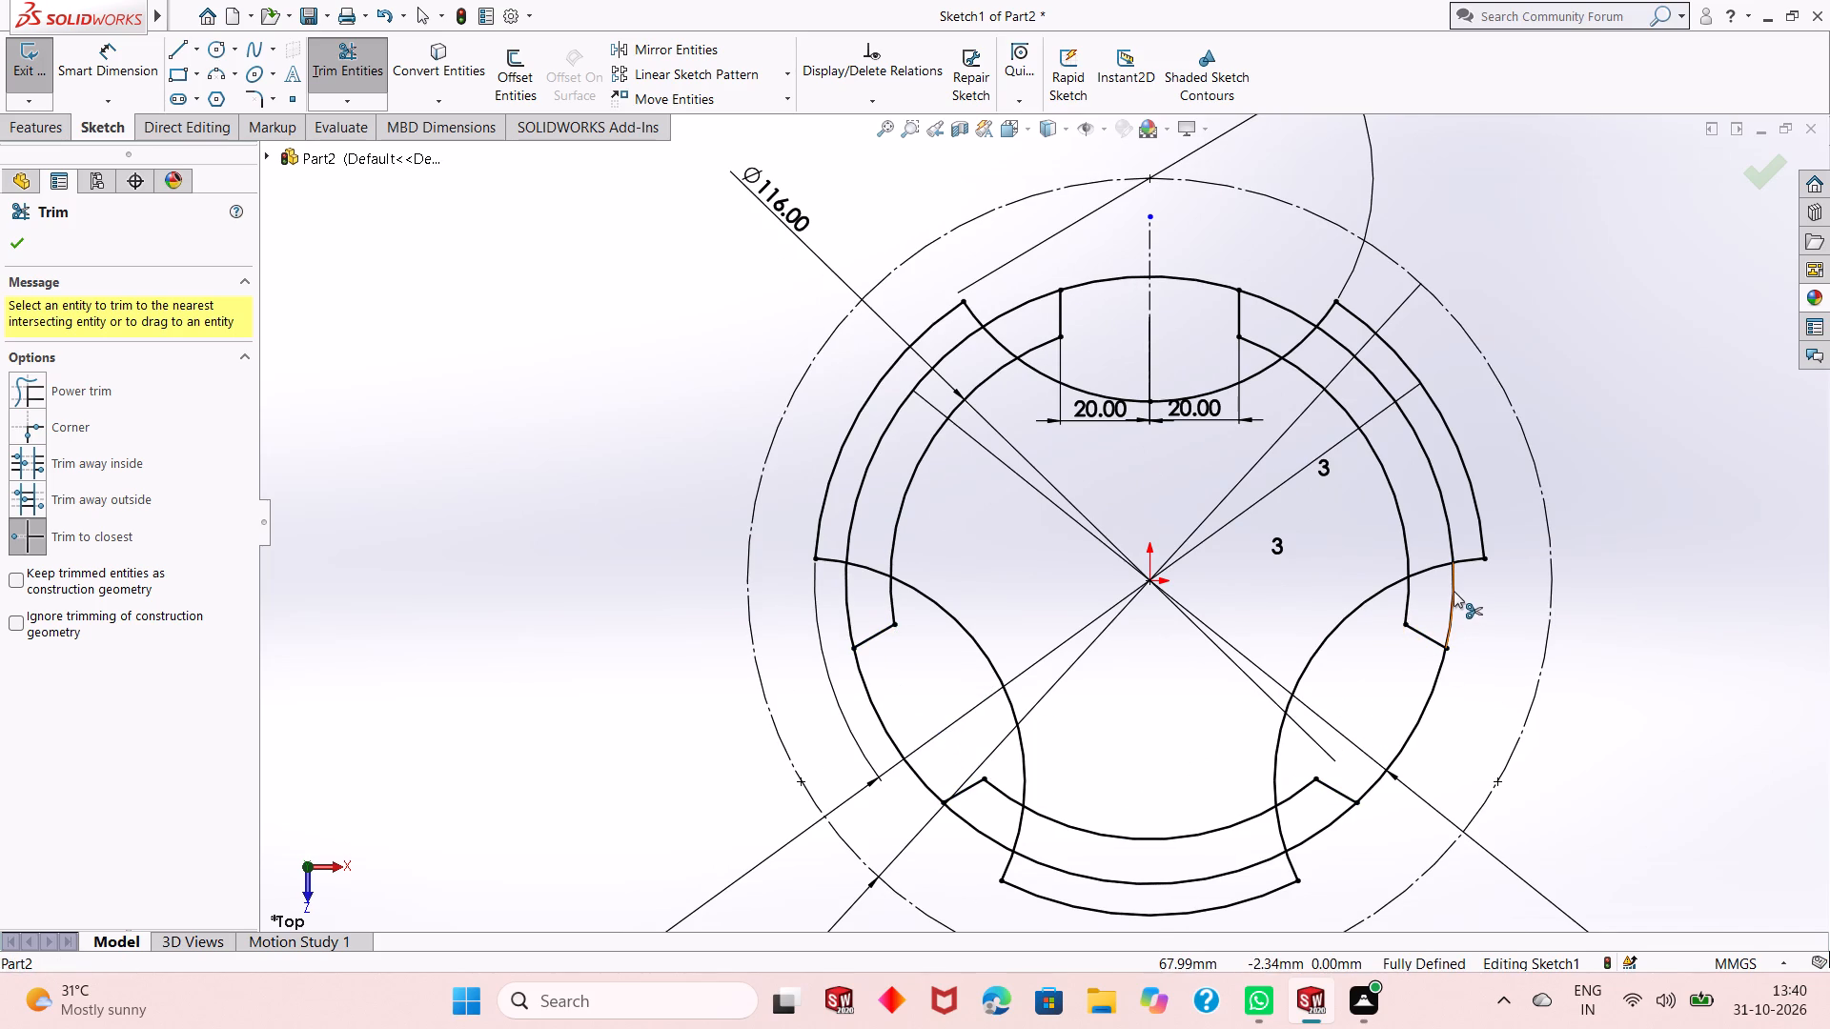
Trim away every section of the 136 mm circle outside the three tabs, keeping only the arc between each pair of tab lines.
left_click(1454, 591)
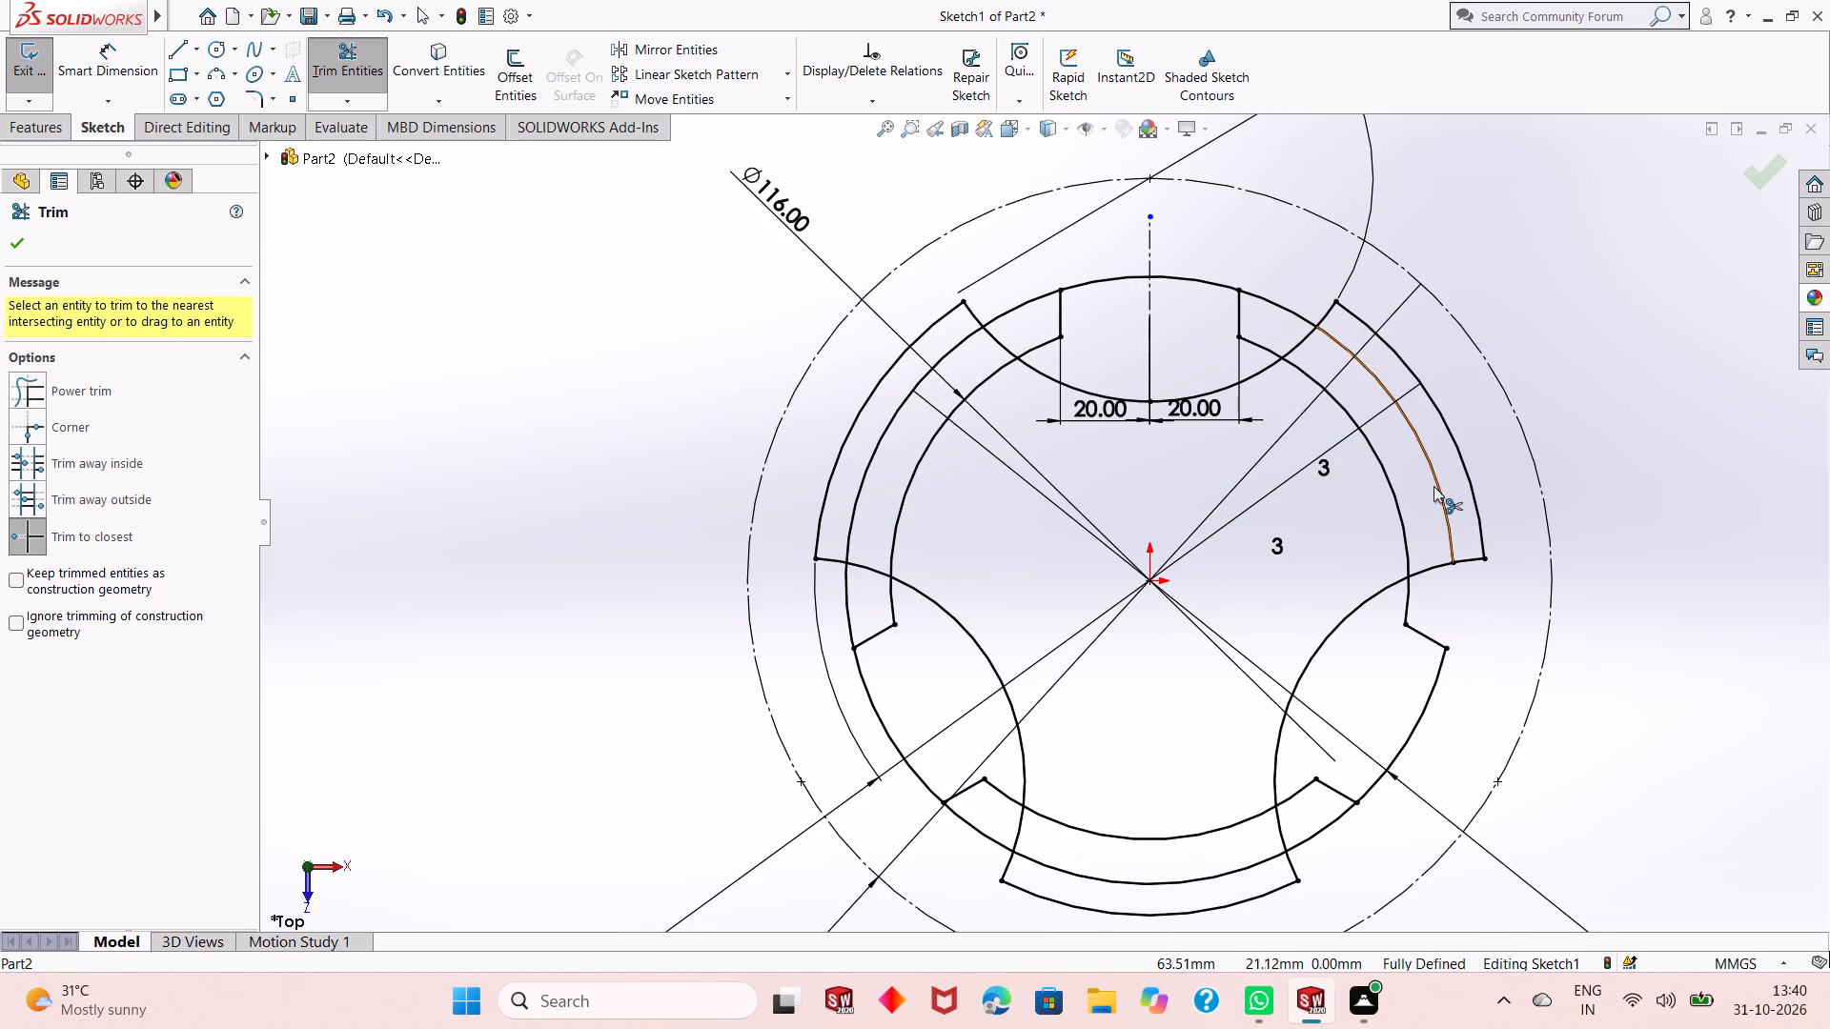
left_click(1433, 486)
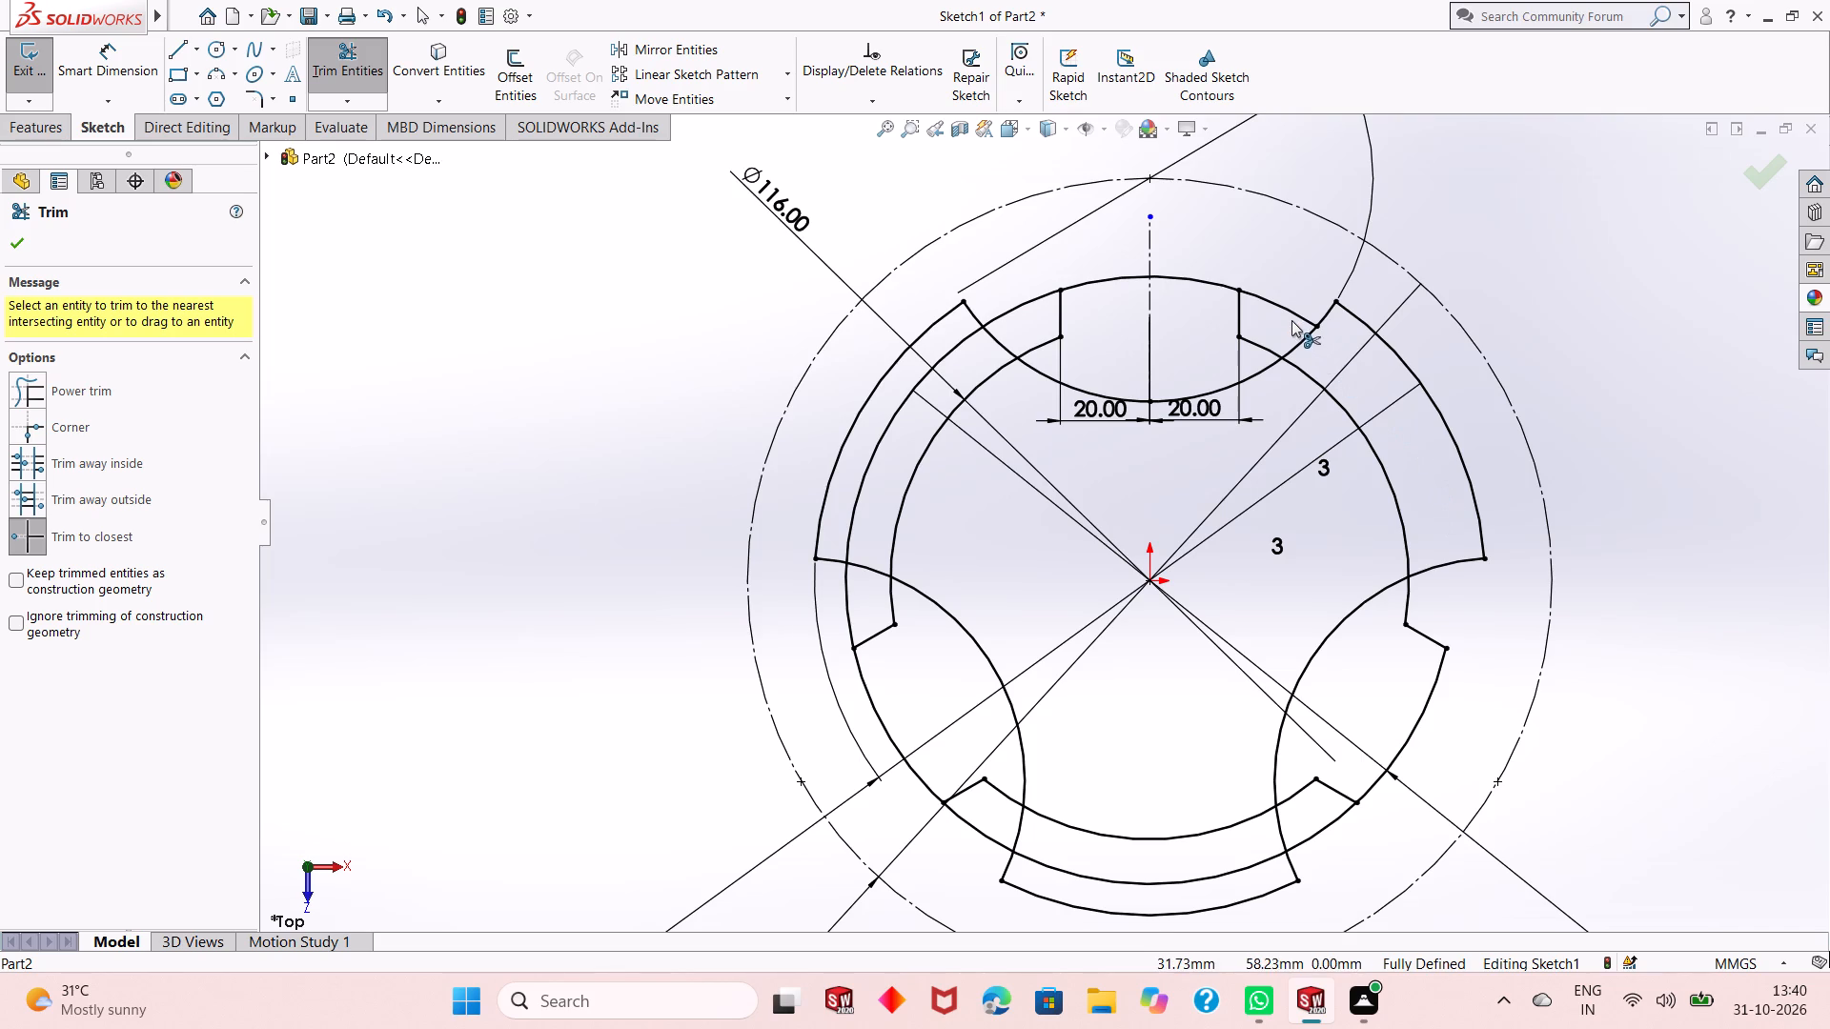
left_click(1291, 310)
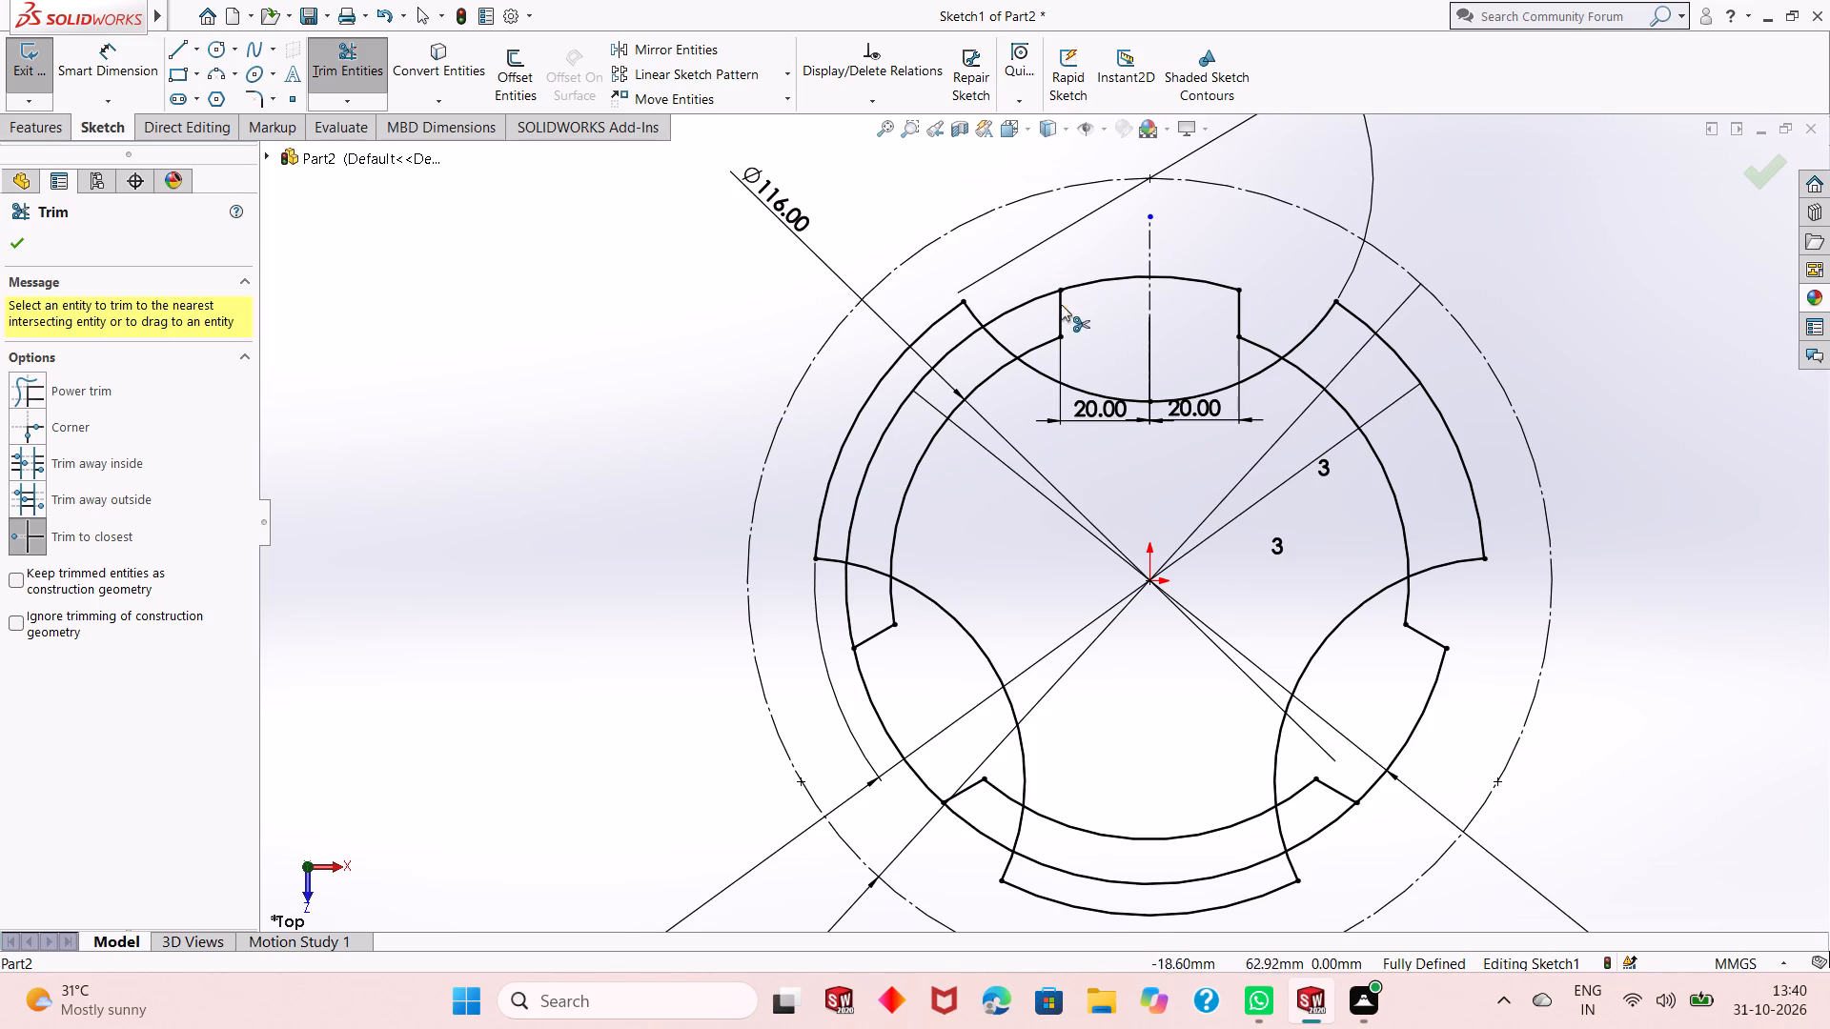
left_click(1025, 312)
left_click(1025, 306)
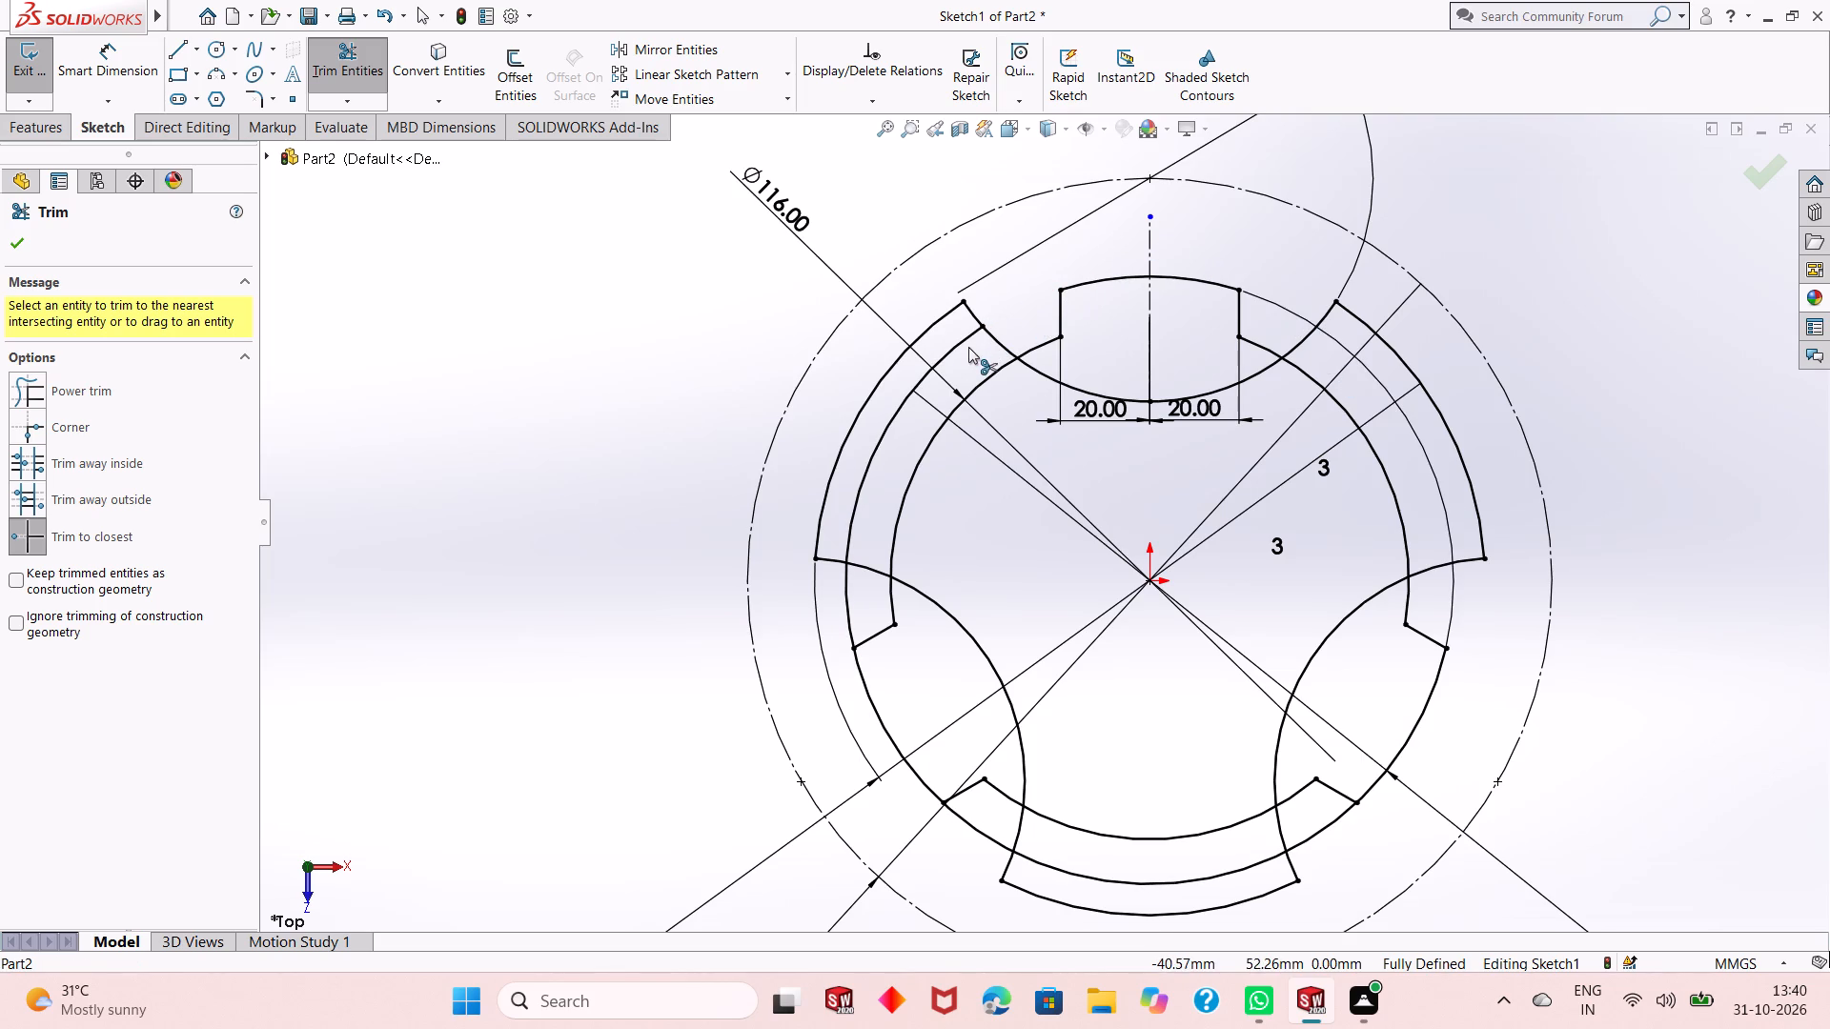
left_click(959, 341)
left_click(843, 590)
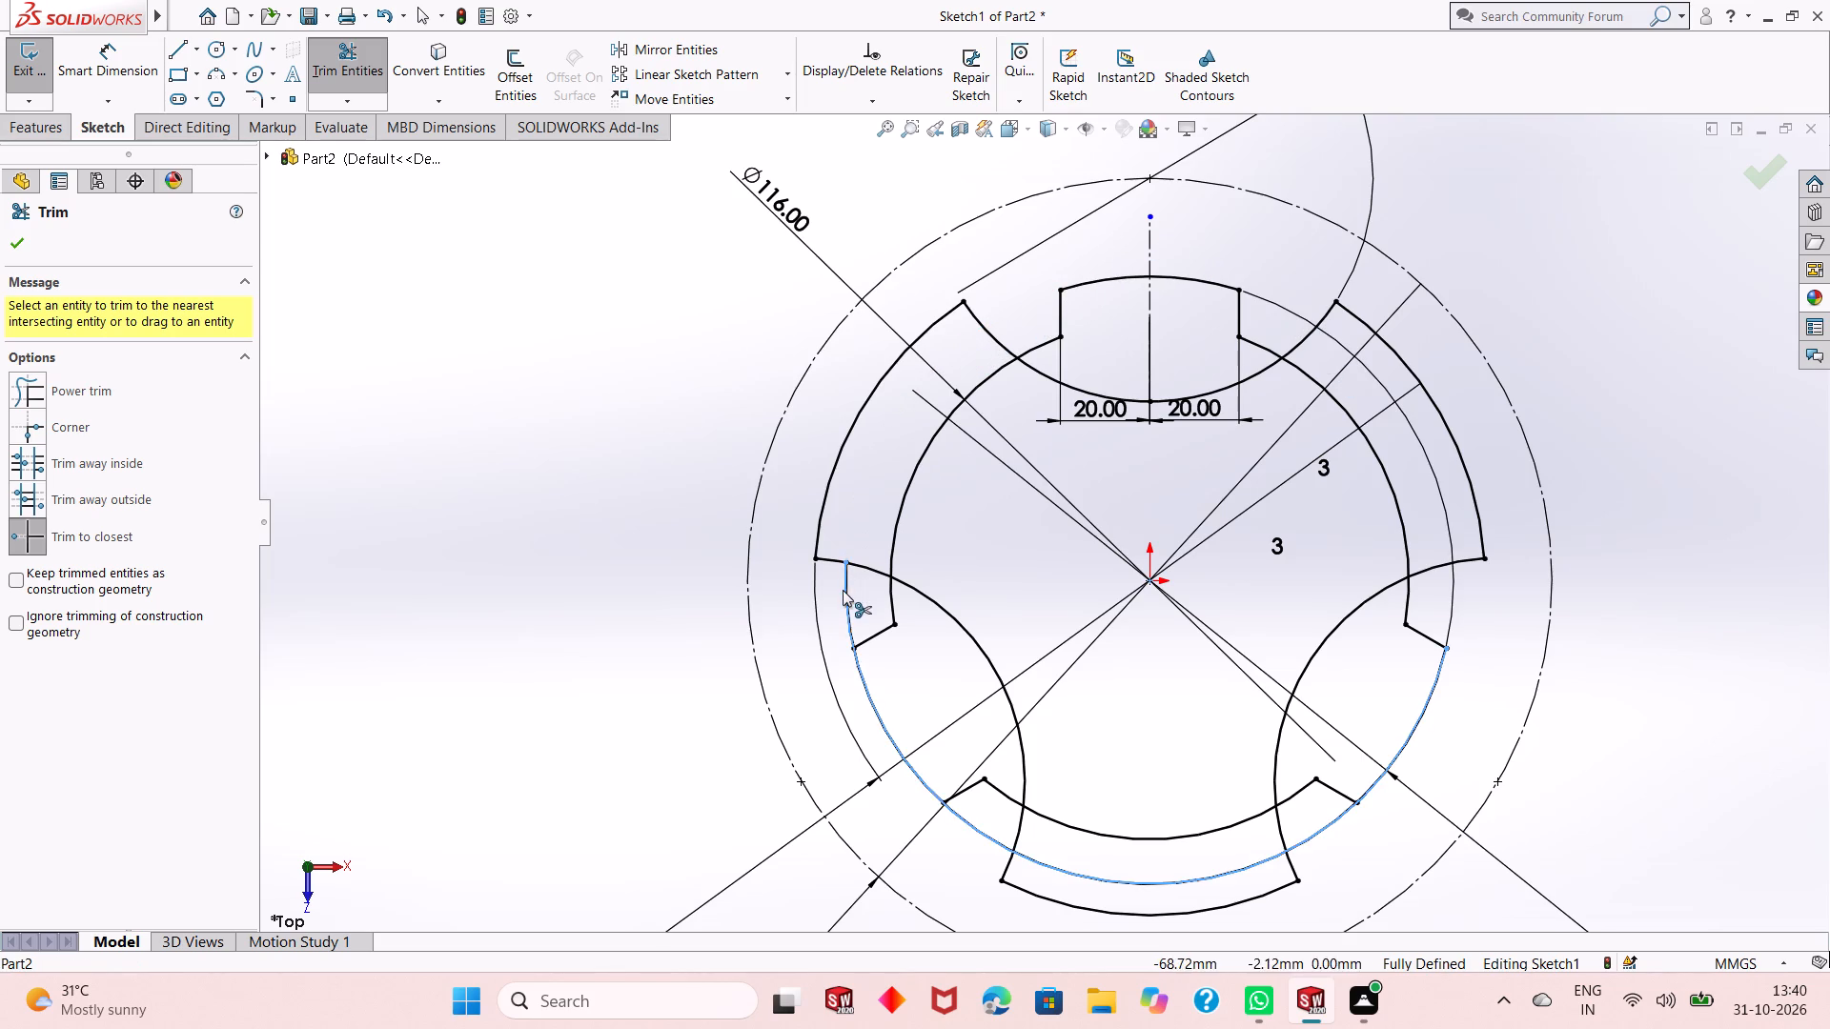
left_click(962, 823)
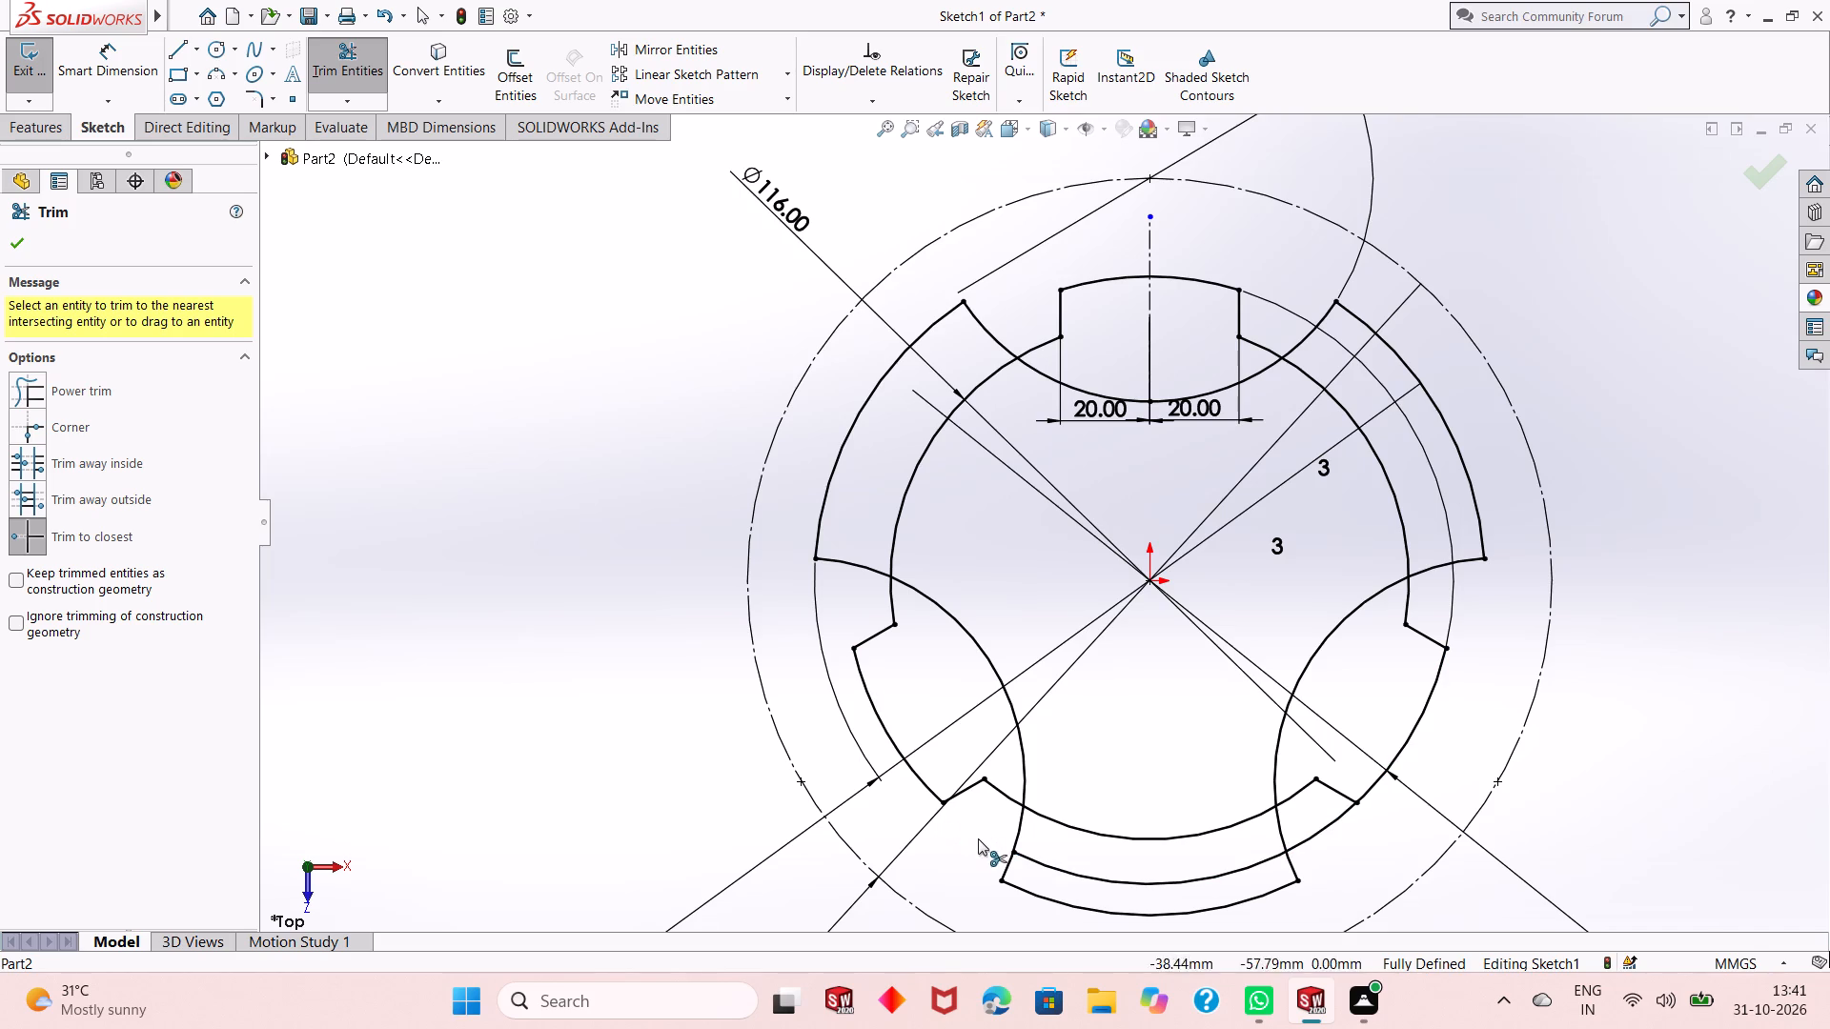
left_click(1064, 878)
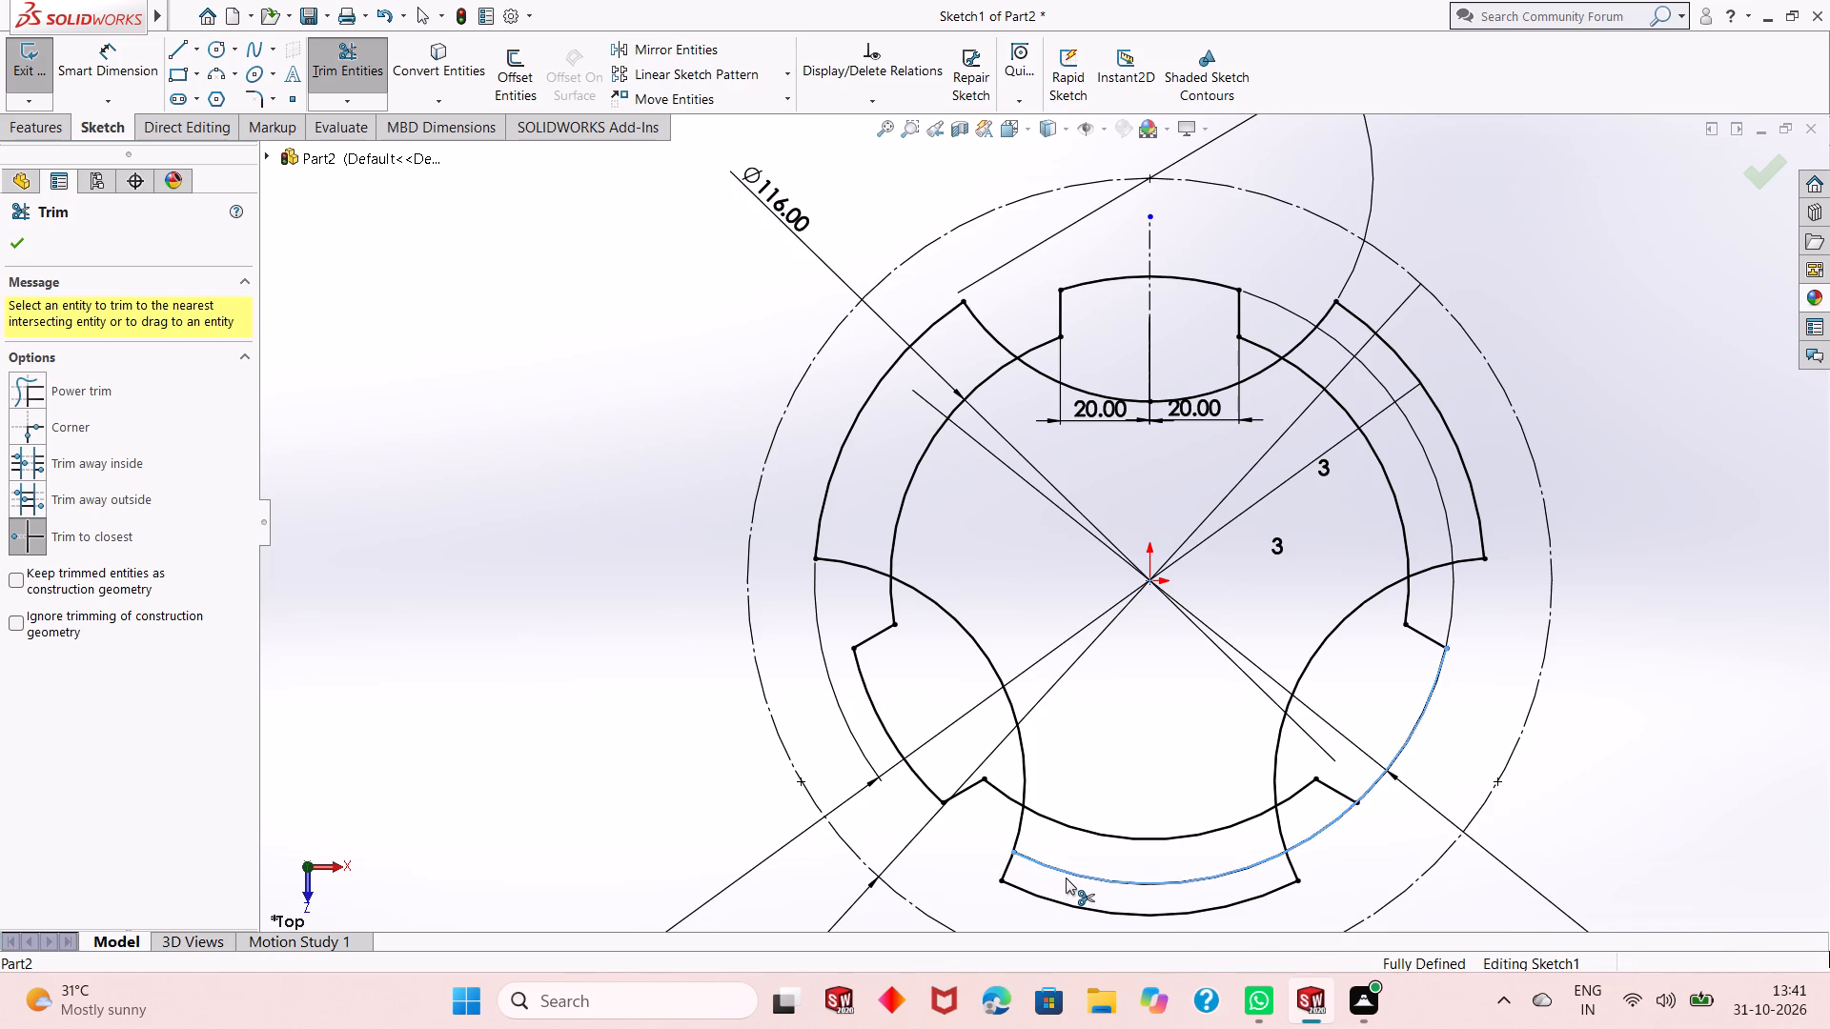
left_click(1311, 841)
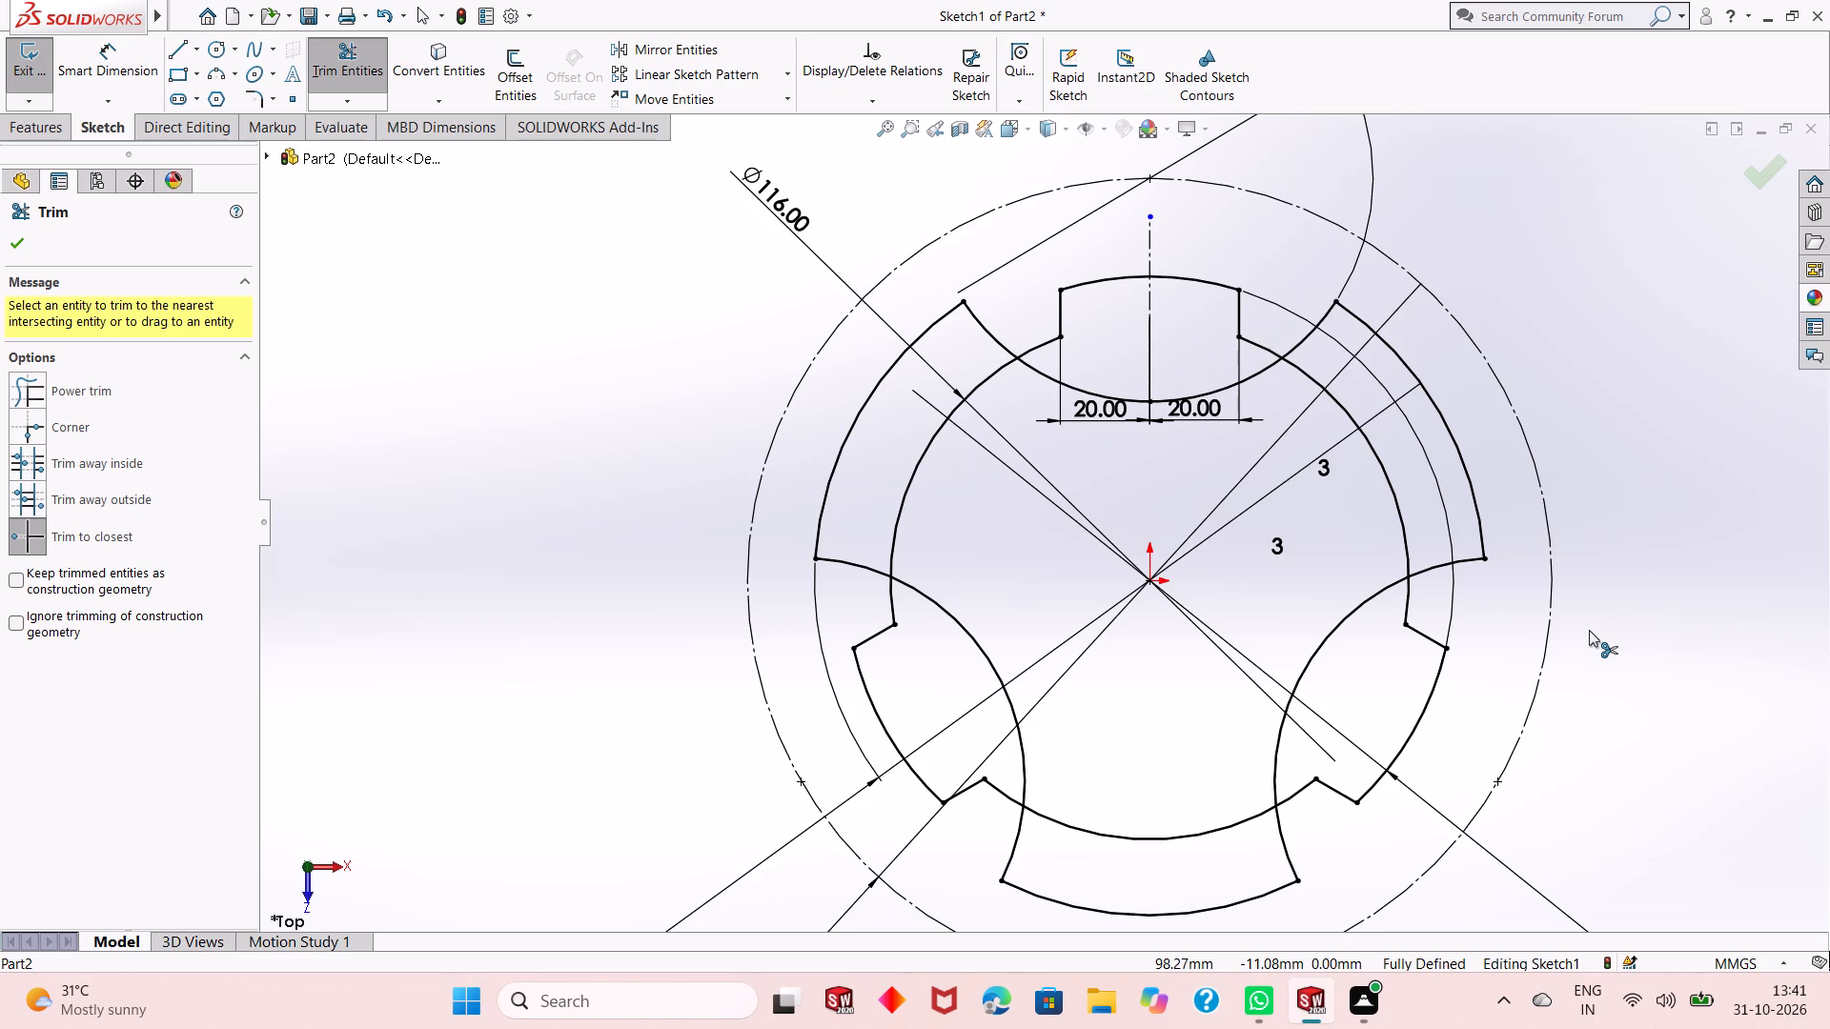
Trim away the three 116 mm circle arcs that cross the disc body between the curved notches.
left_click(1134, 836)
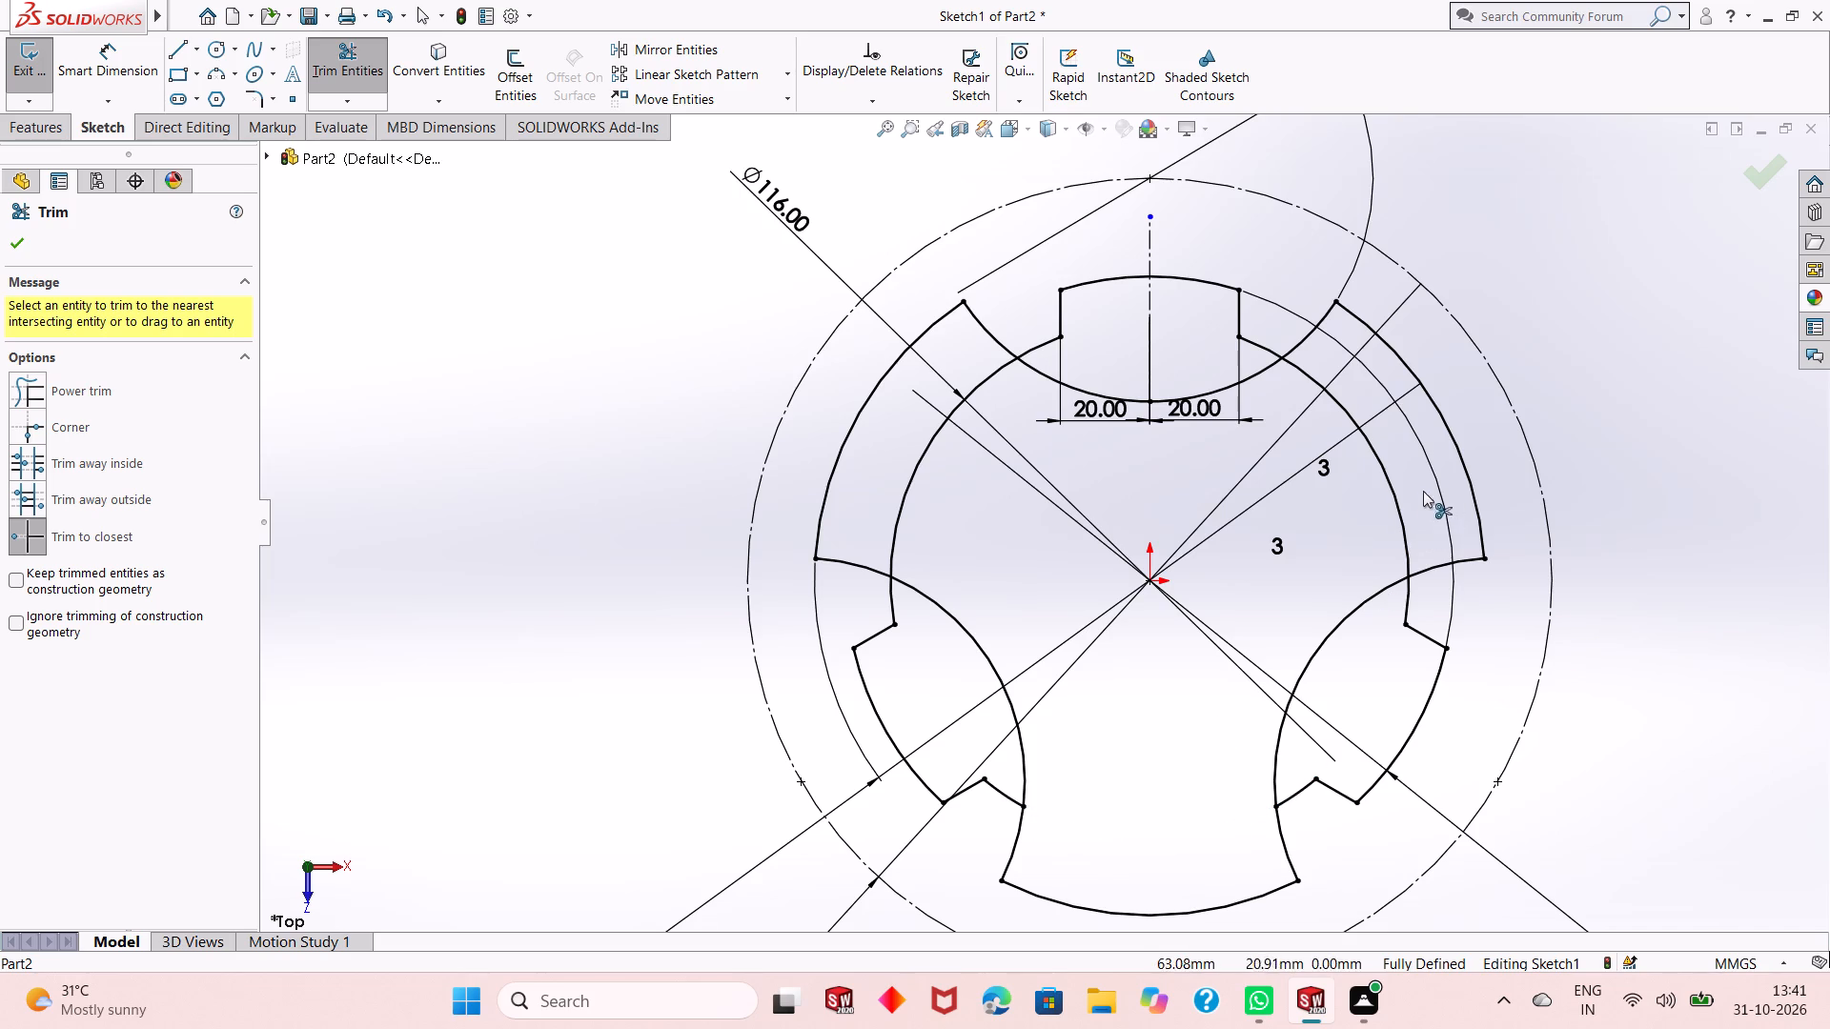
left_click(1402, 521)
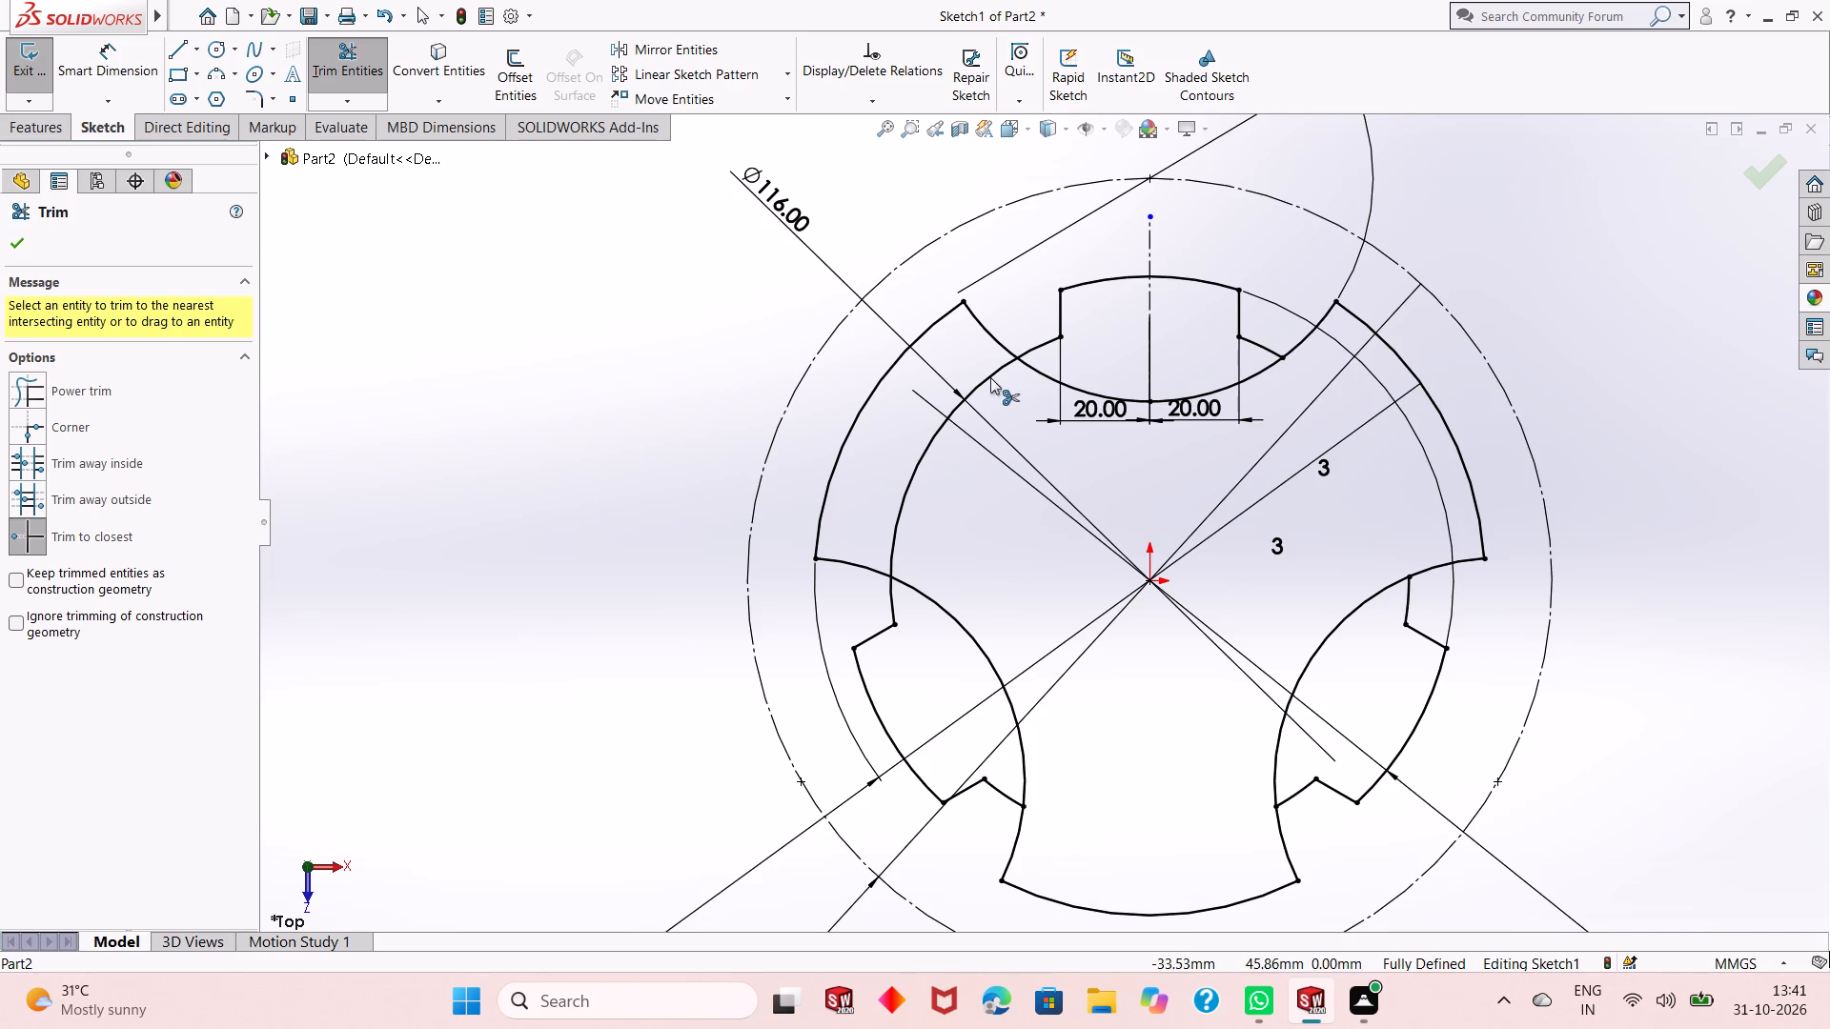
left_click(967, 401)
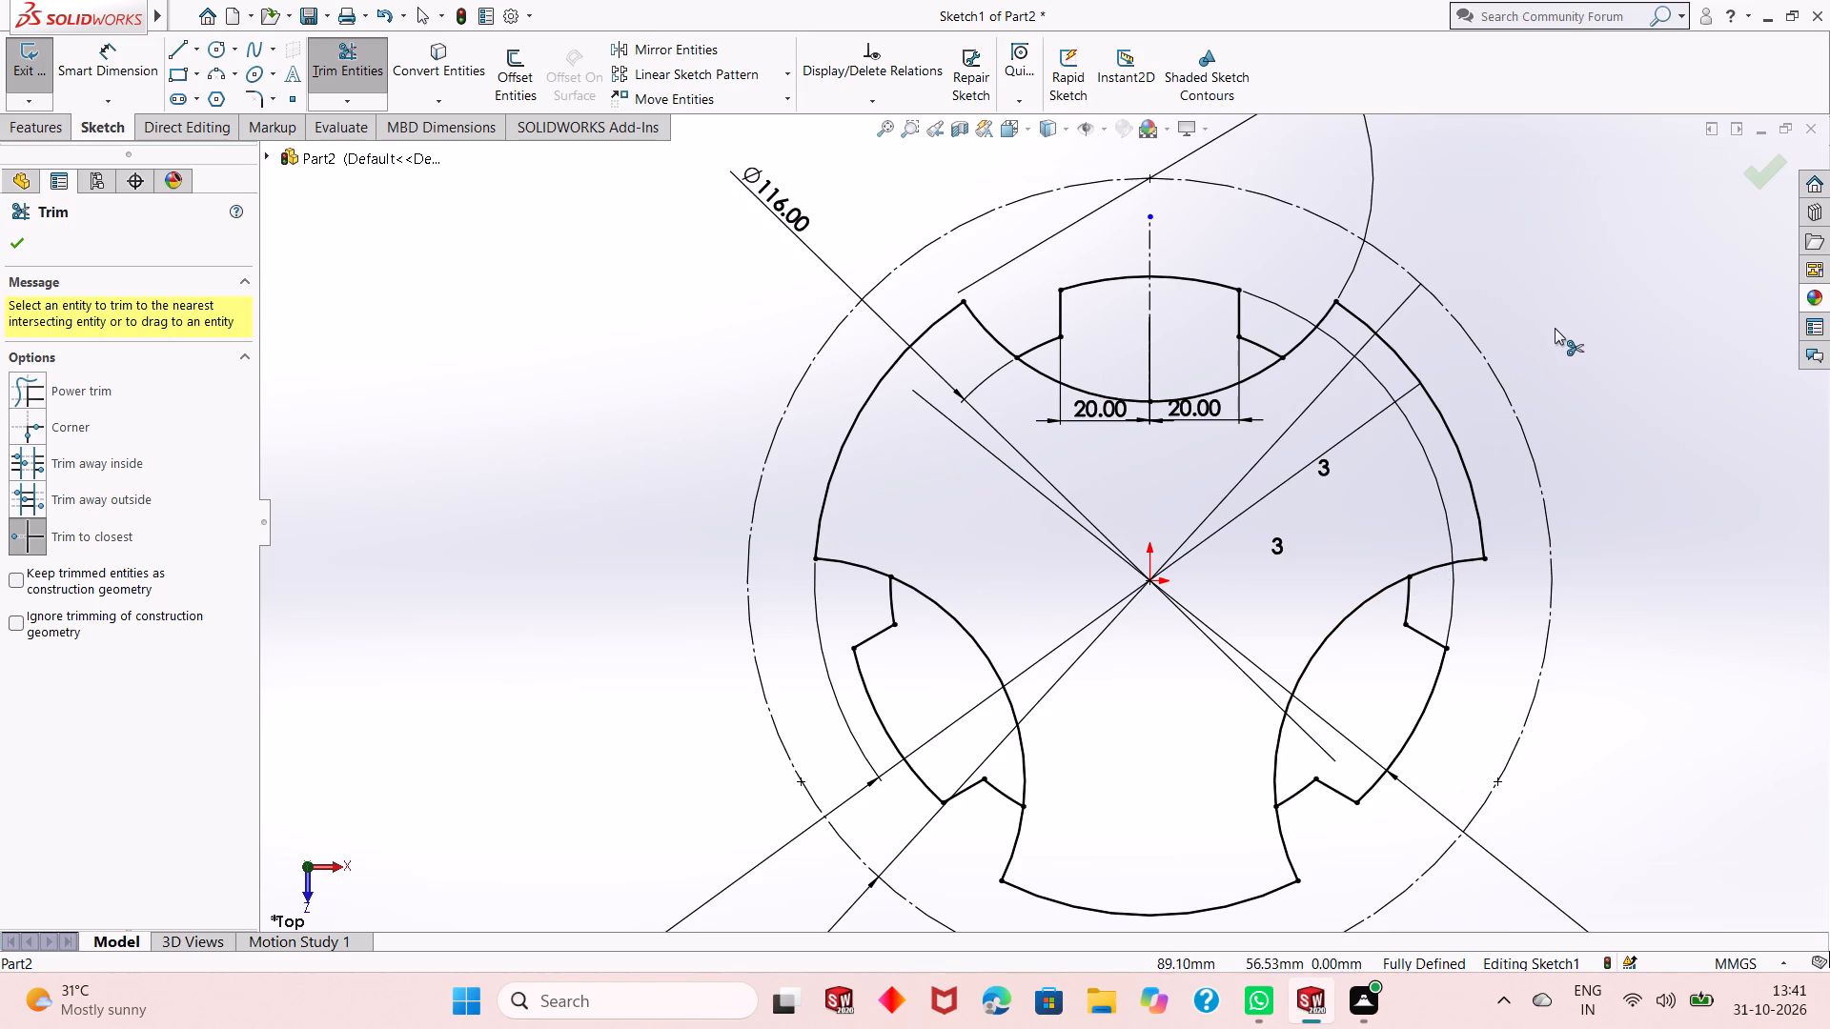
right_click(1578, 323)
left_click(1602, 385)
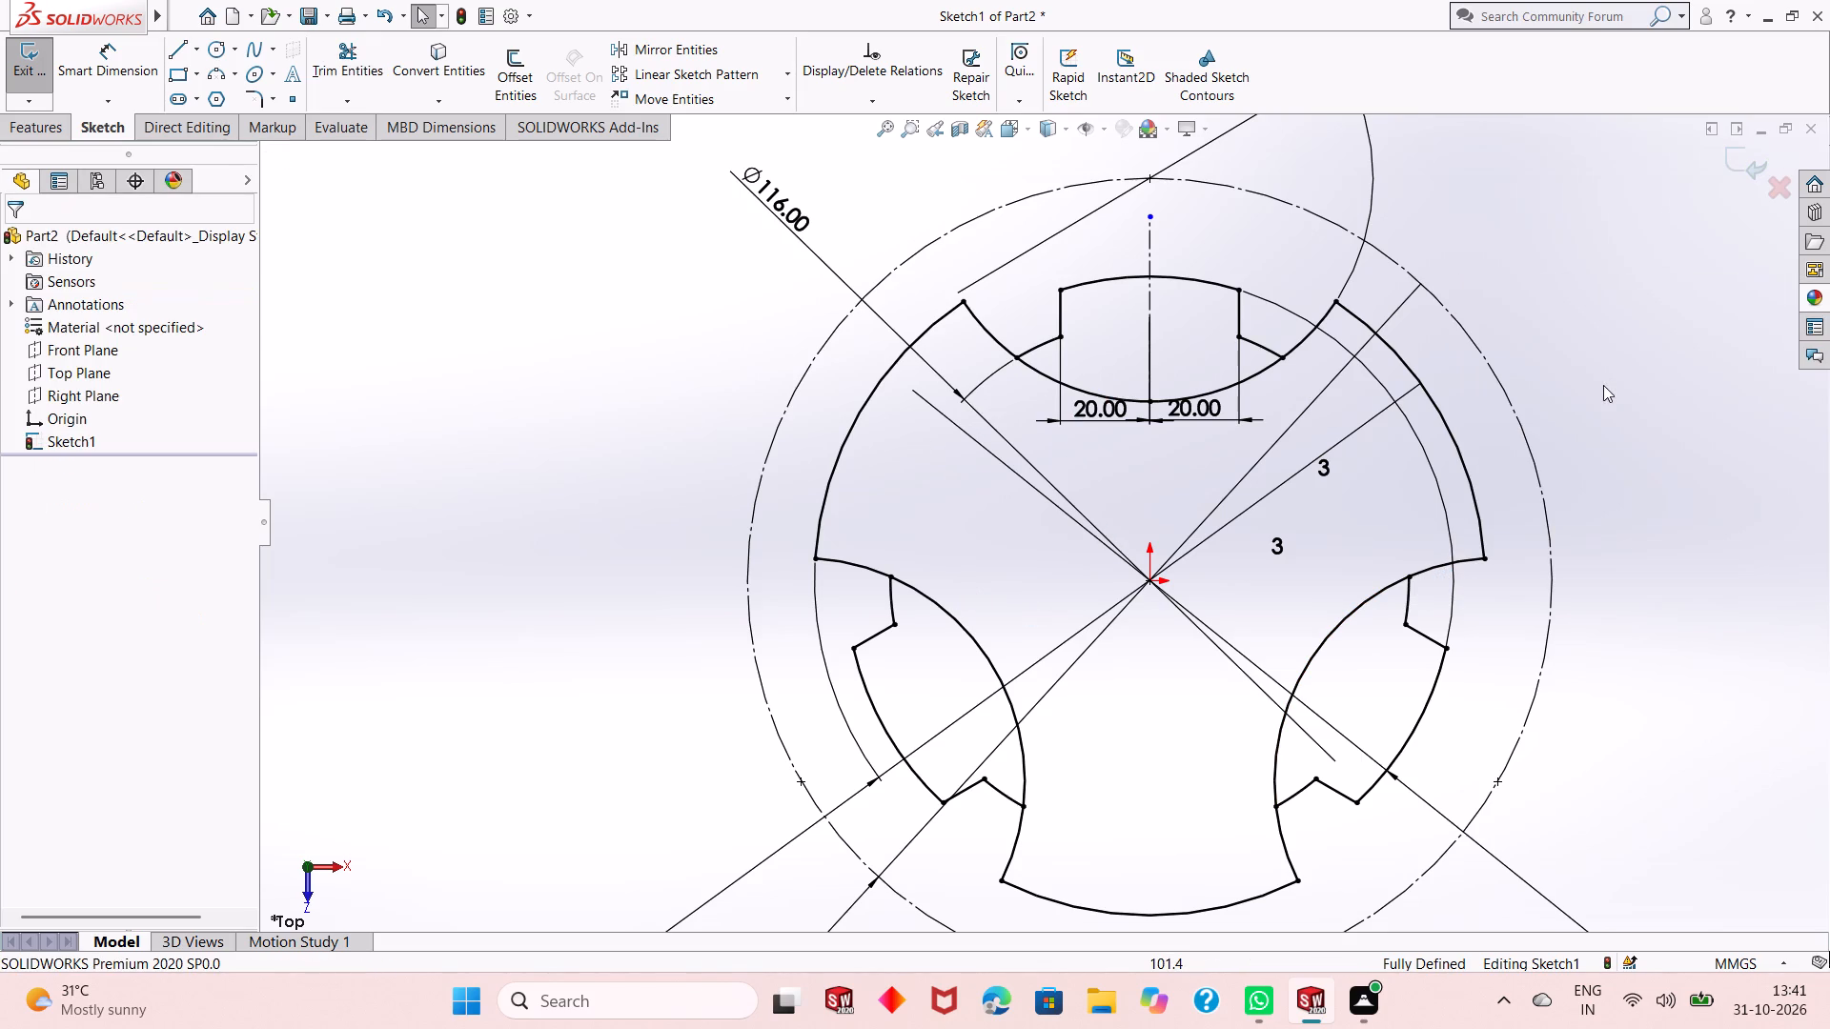
Extrude the sketch 20 mm blind from the sketch plane, selecting the central body region and the three tab regions.
scroll(1150, 632, "up", 1)
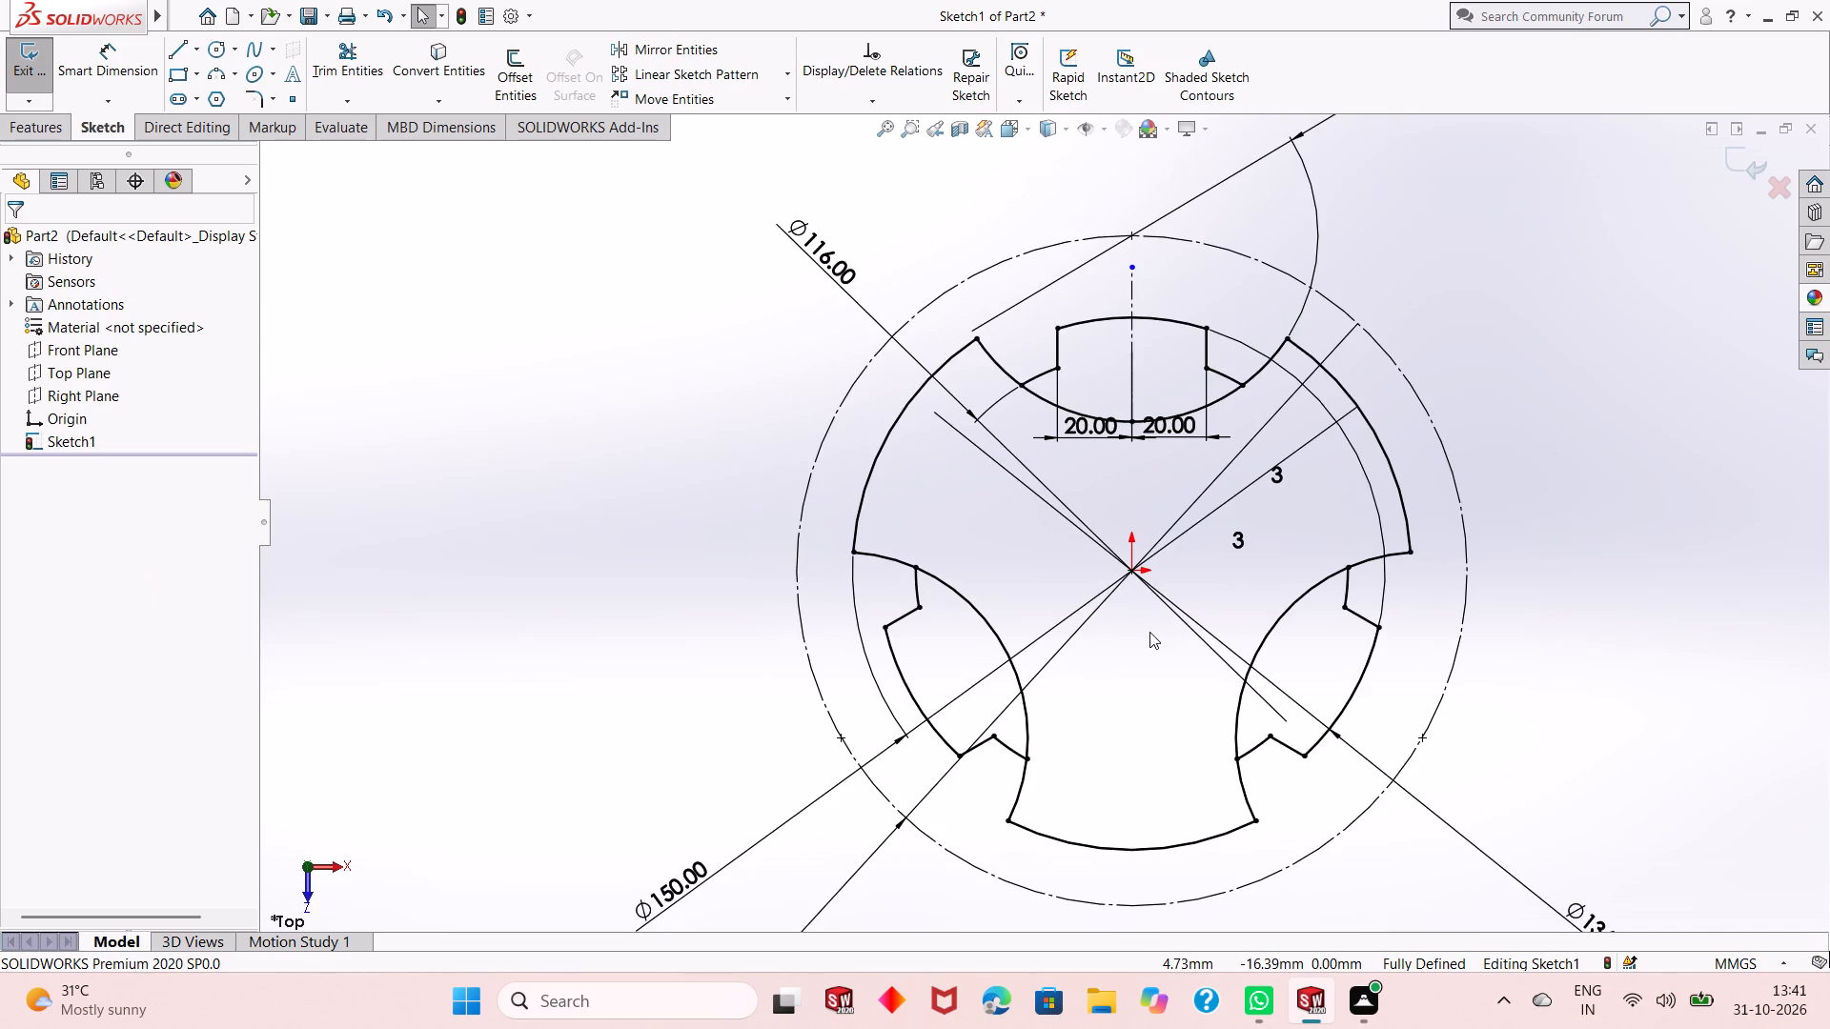
left_click(30, 124)
left_click(36, 111)
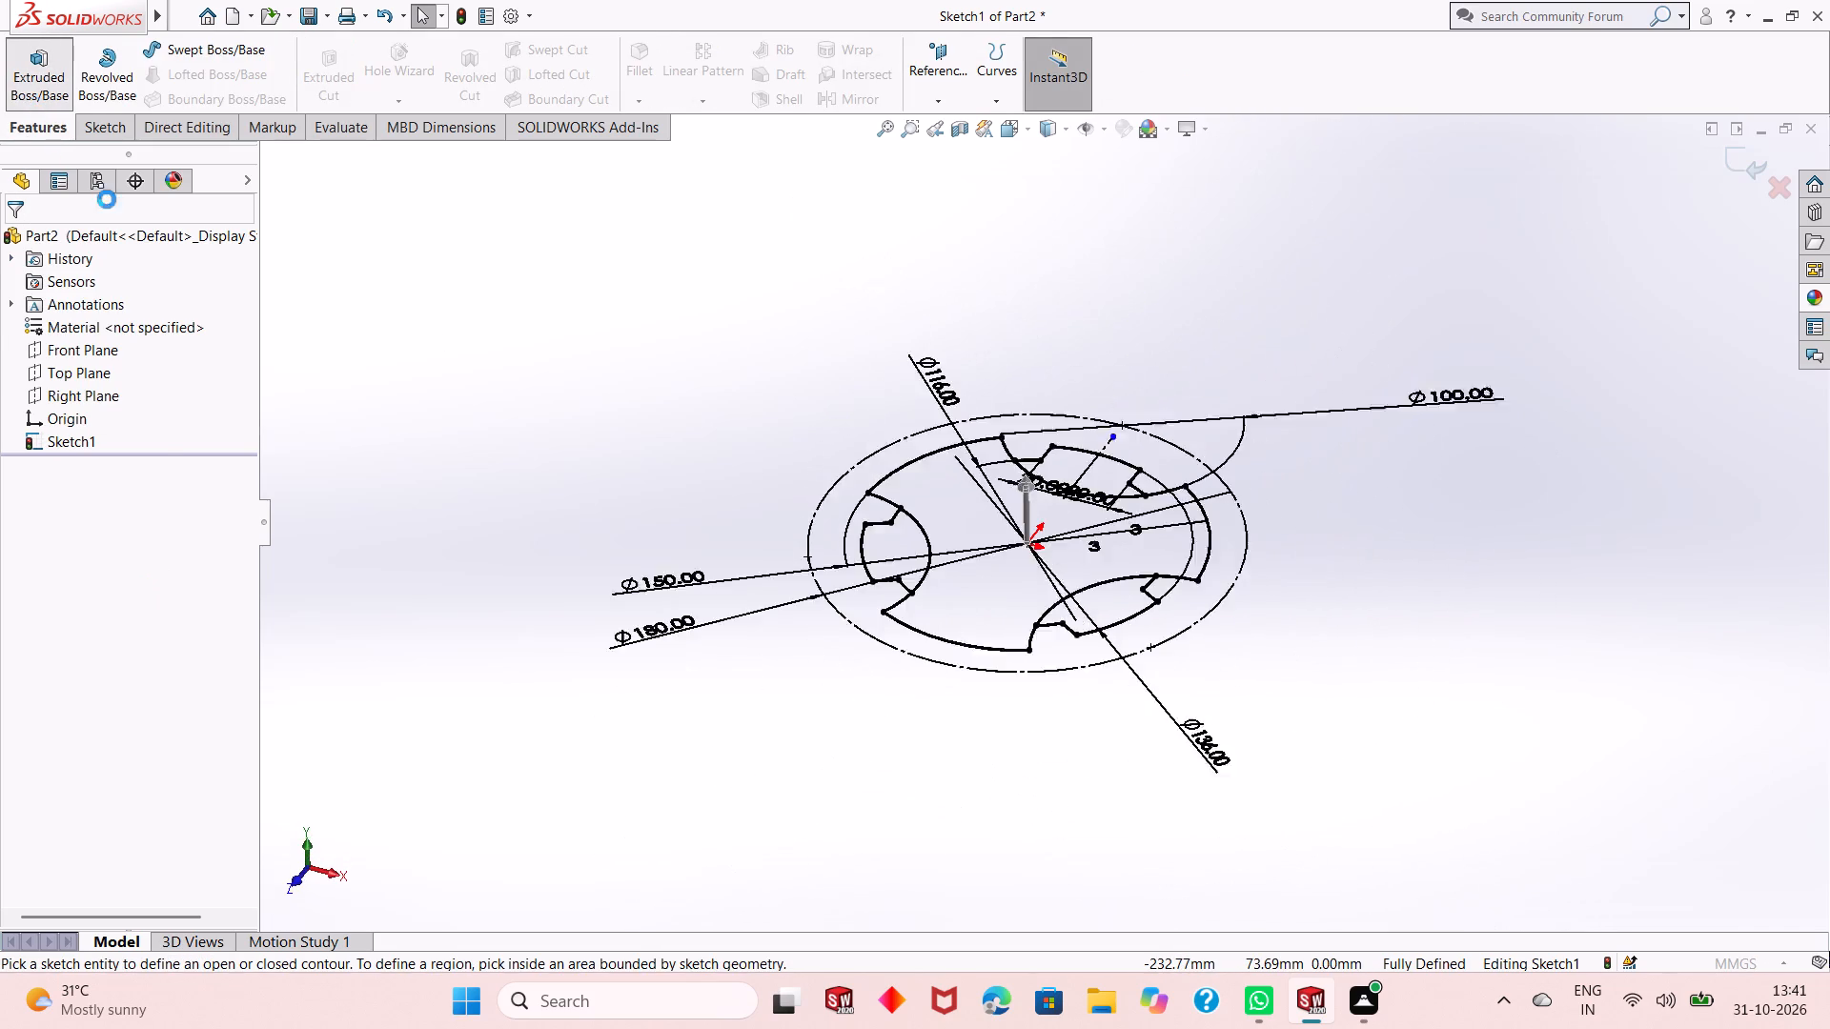
left_click(931, 595)
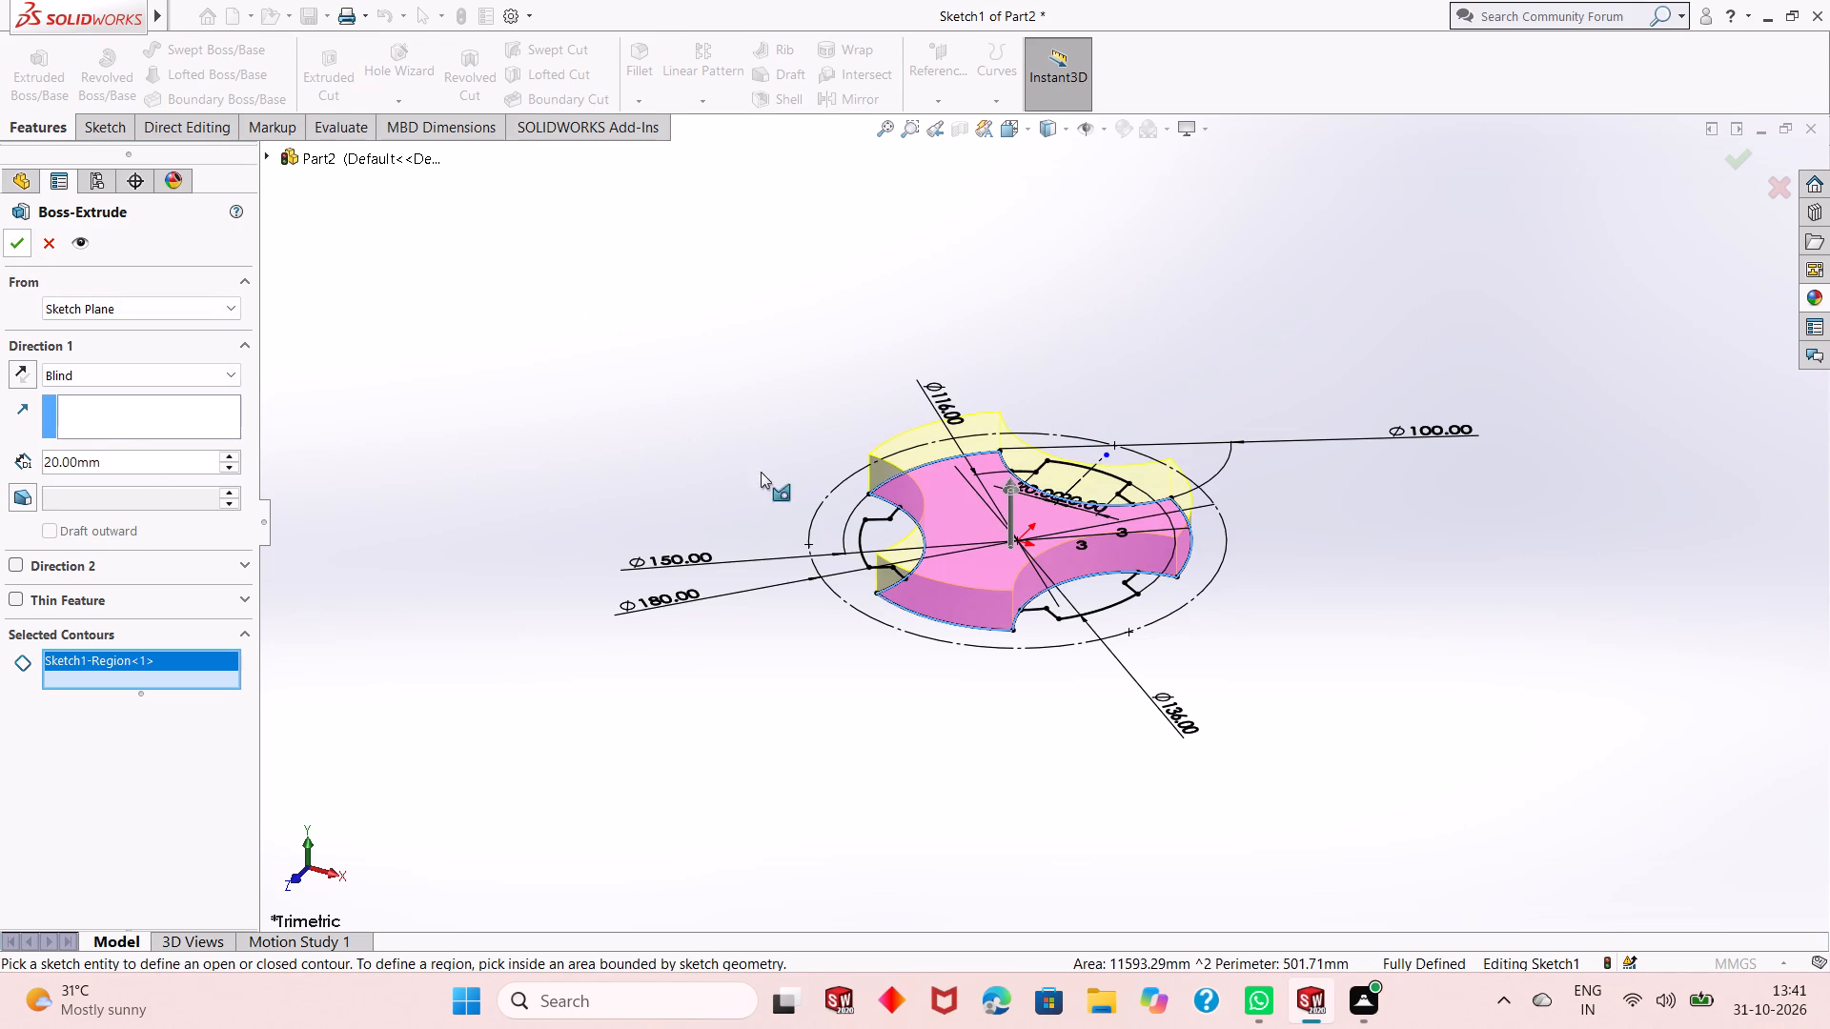
left_click(884, 541)
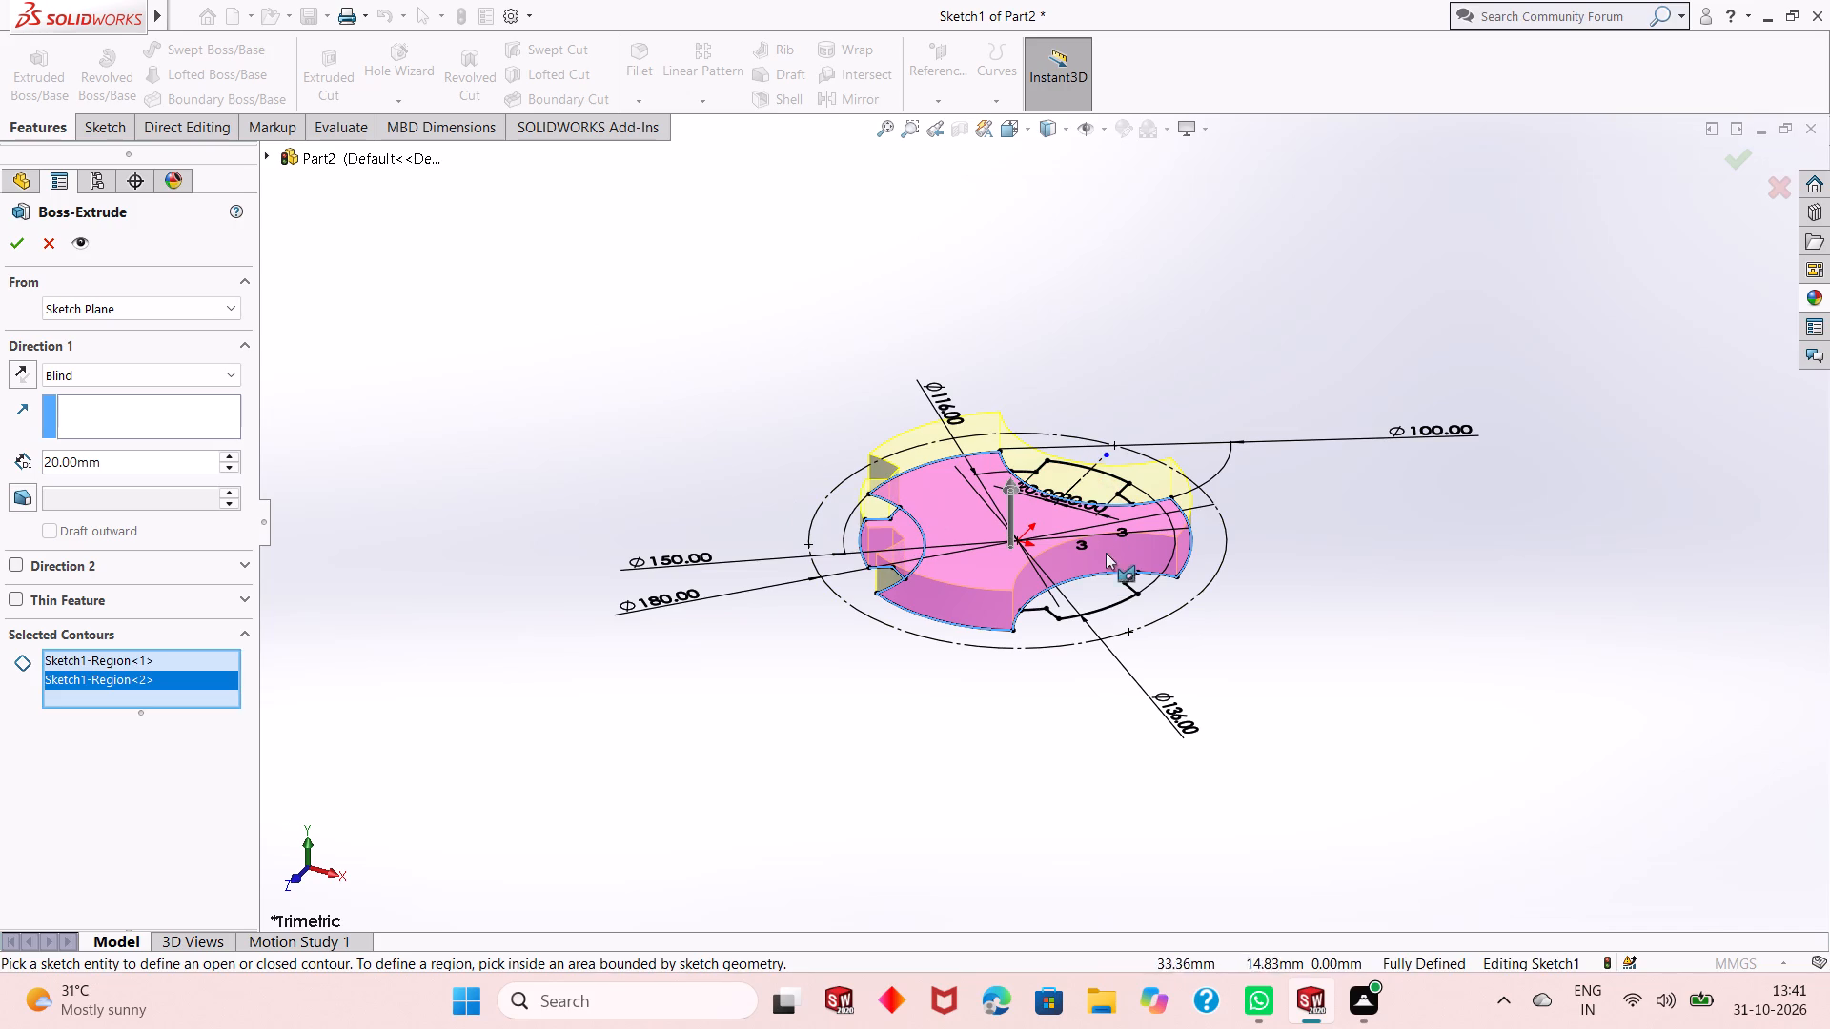
left_click(1106, 579)
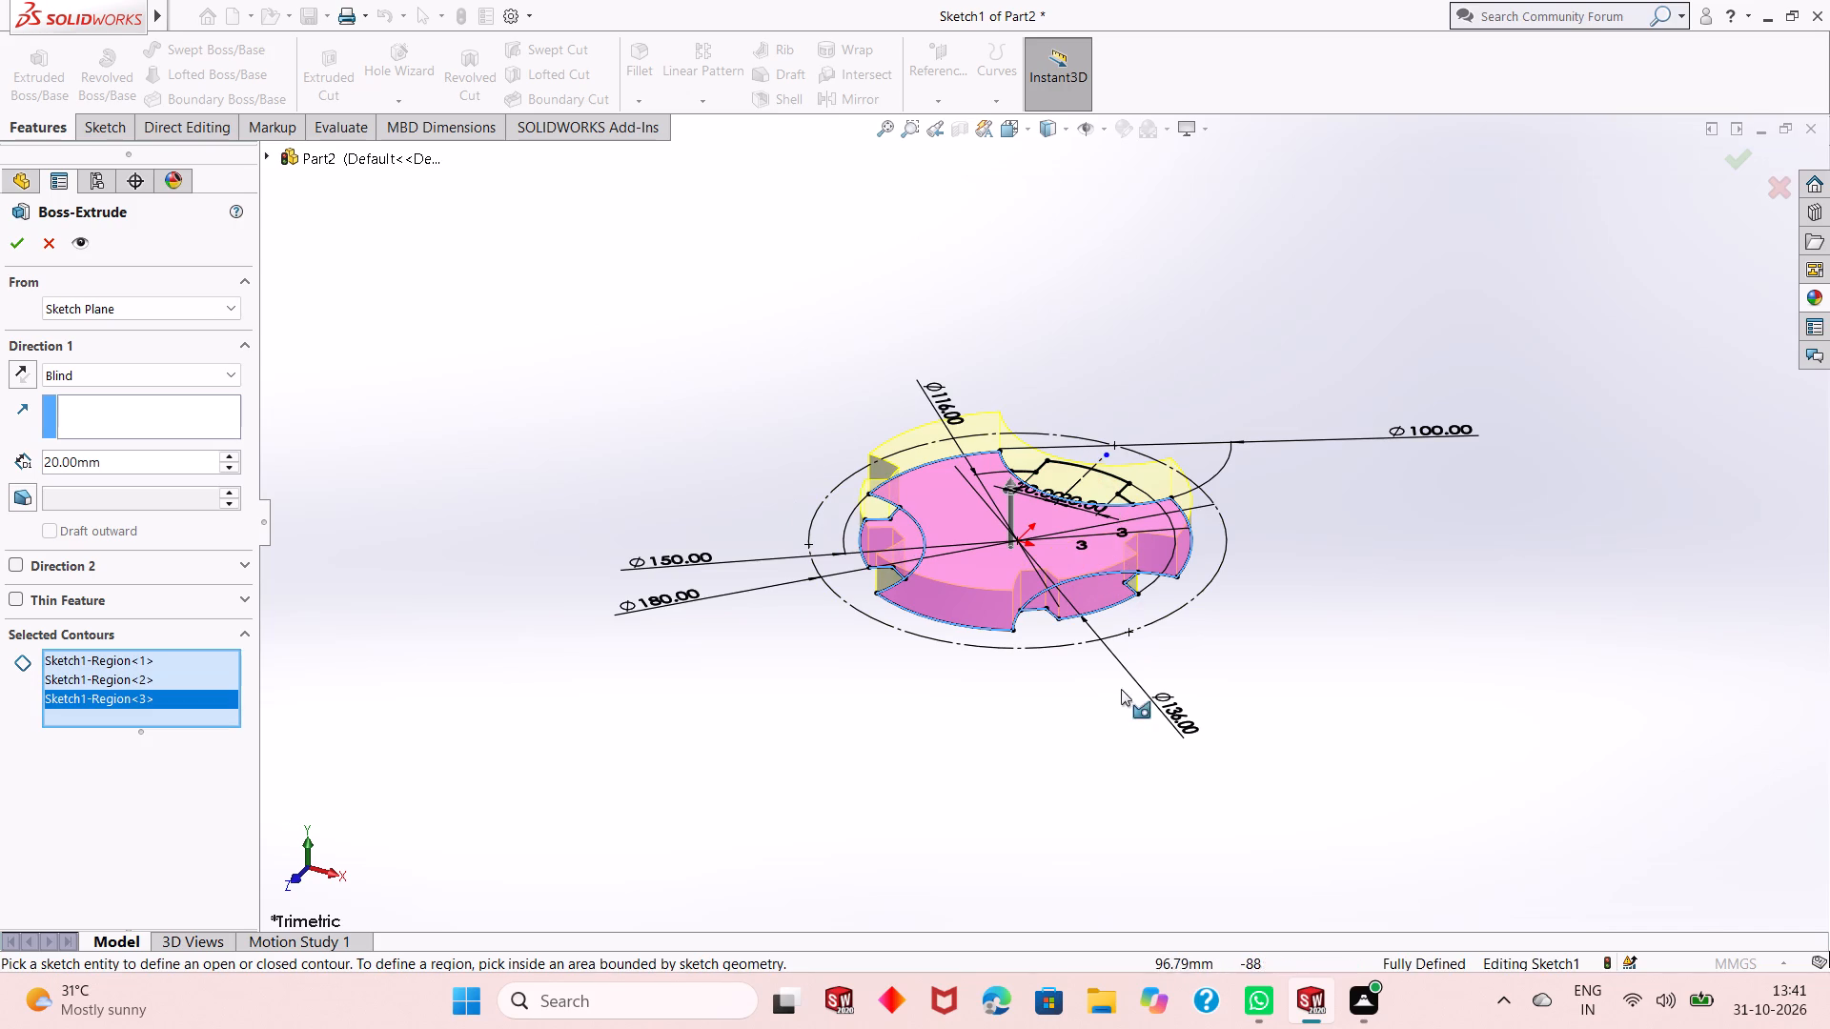
left_click(1095, 484)
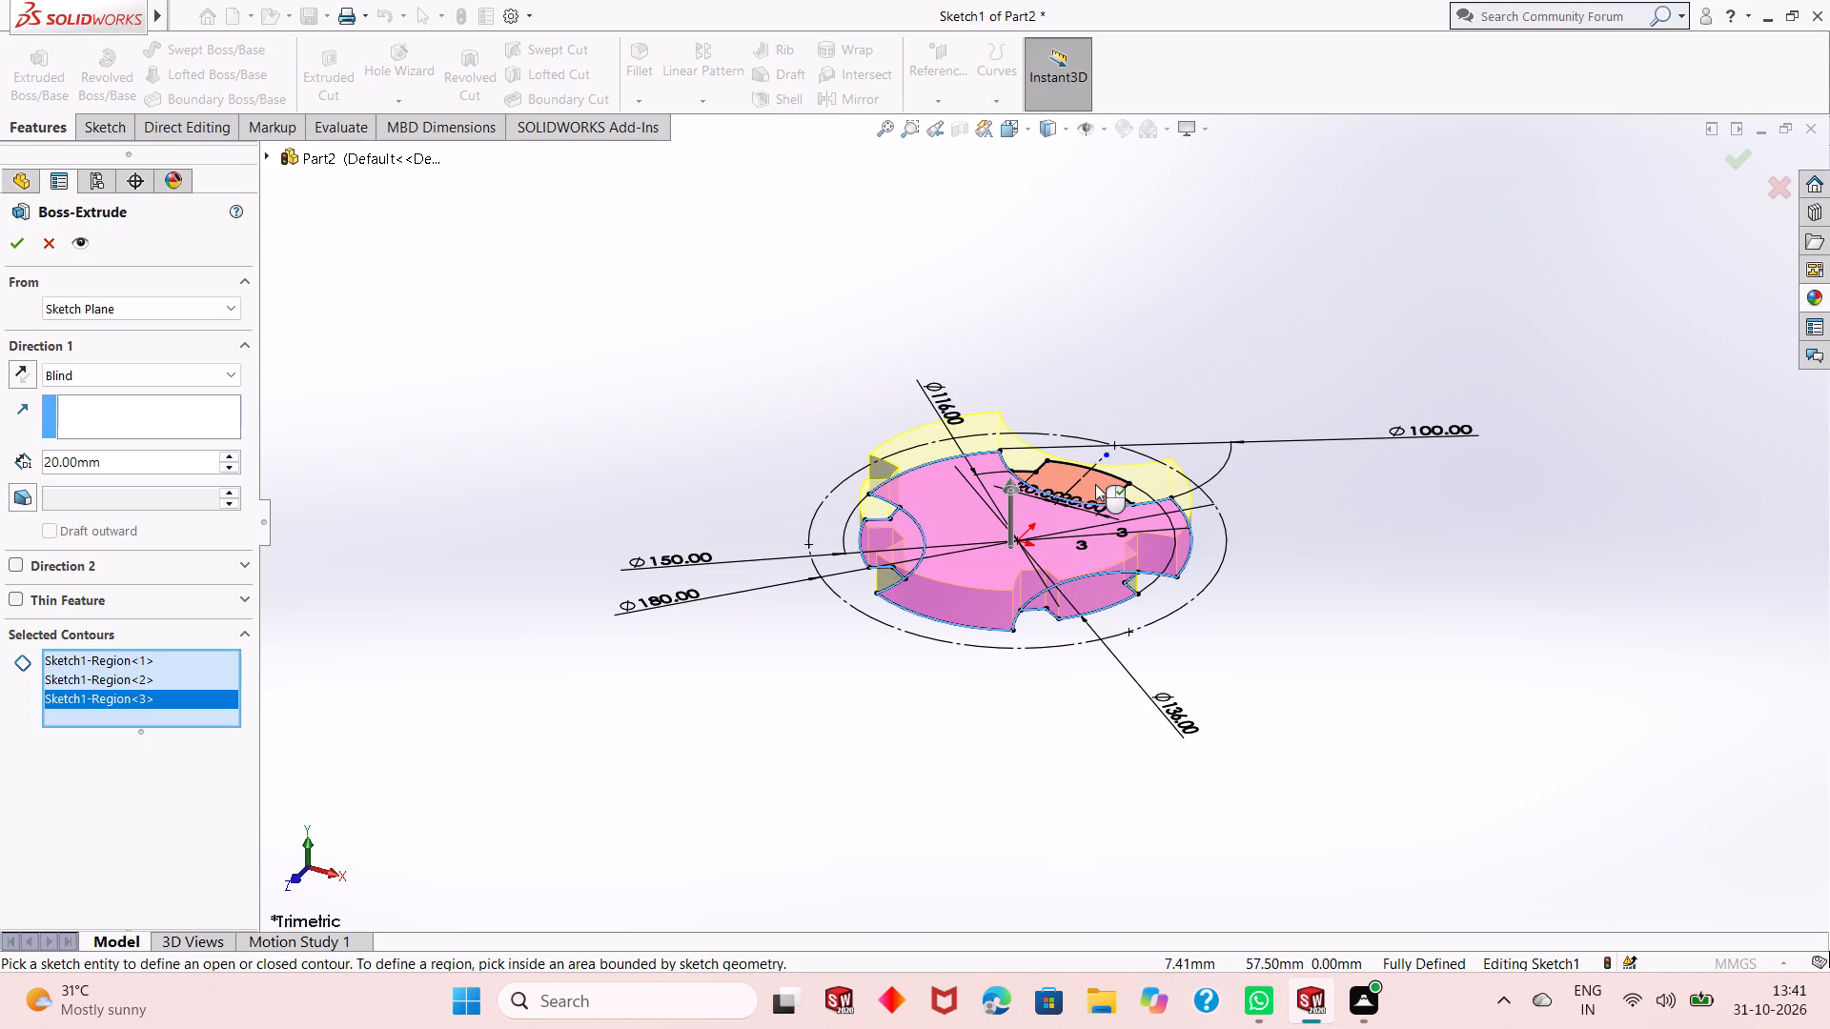
left_click(24, 249)
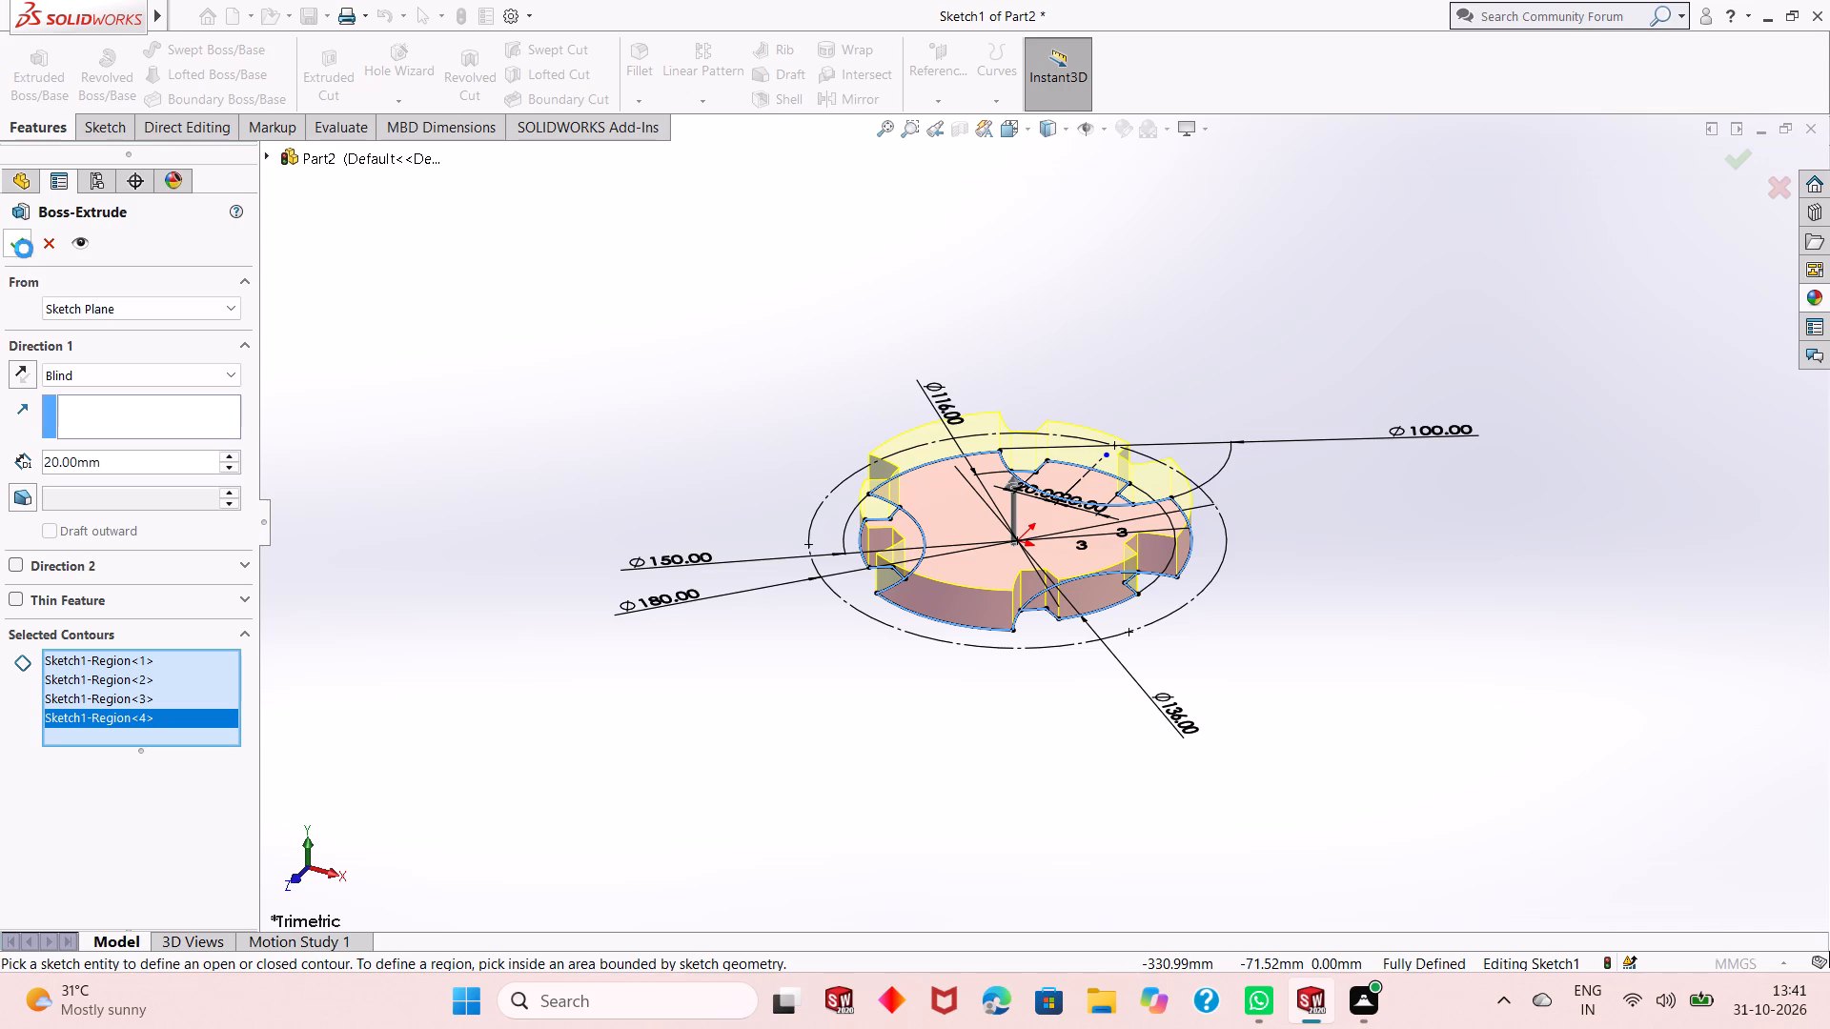
left_click(633, 617)
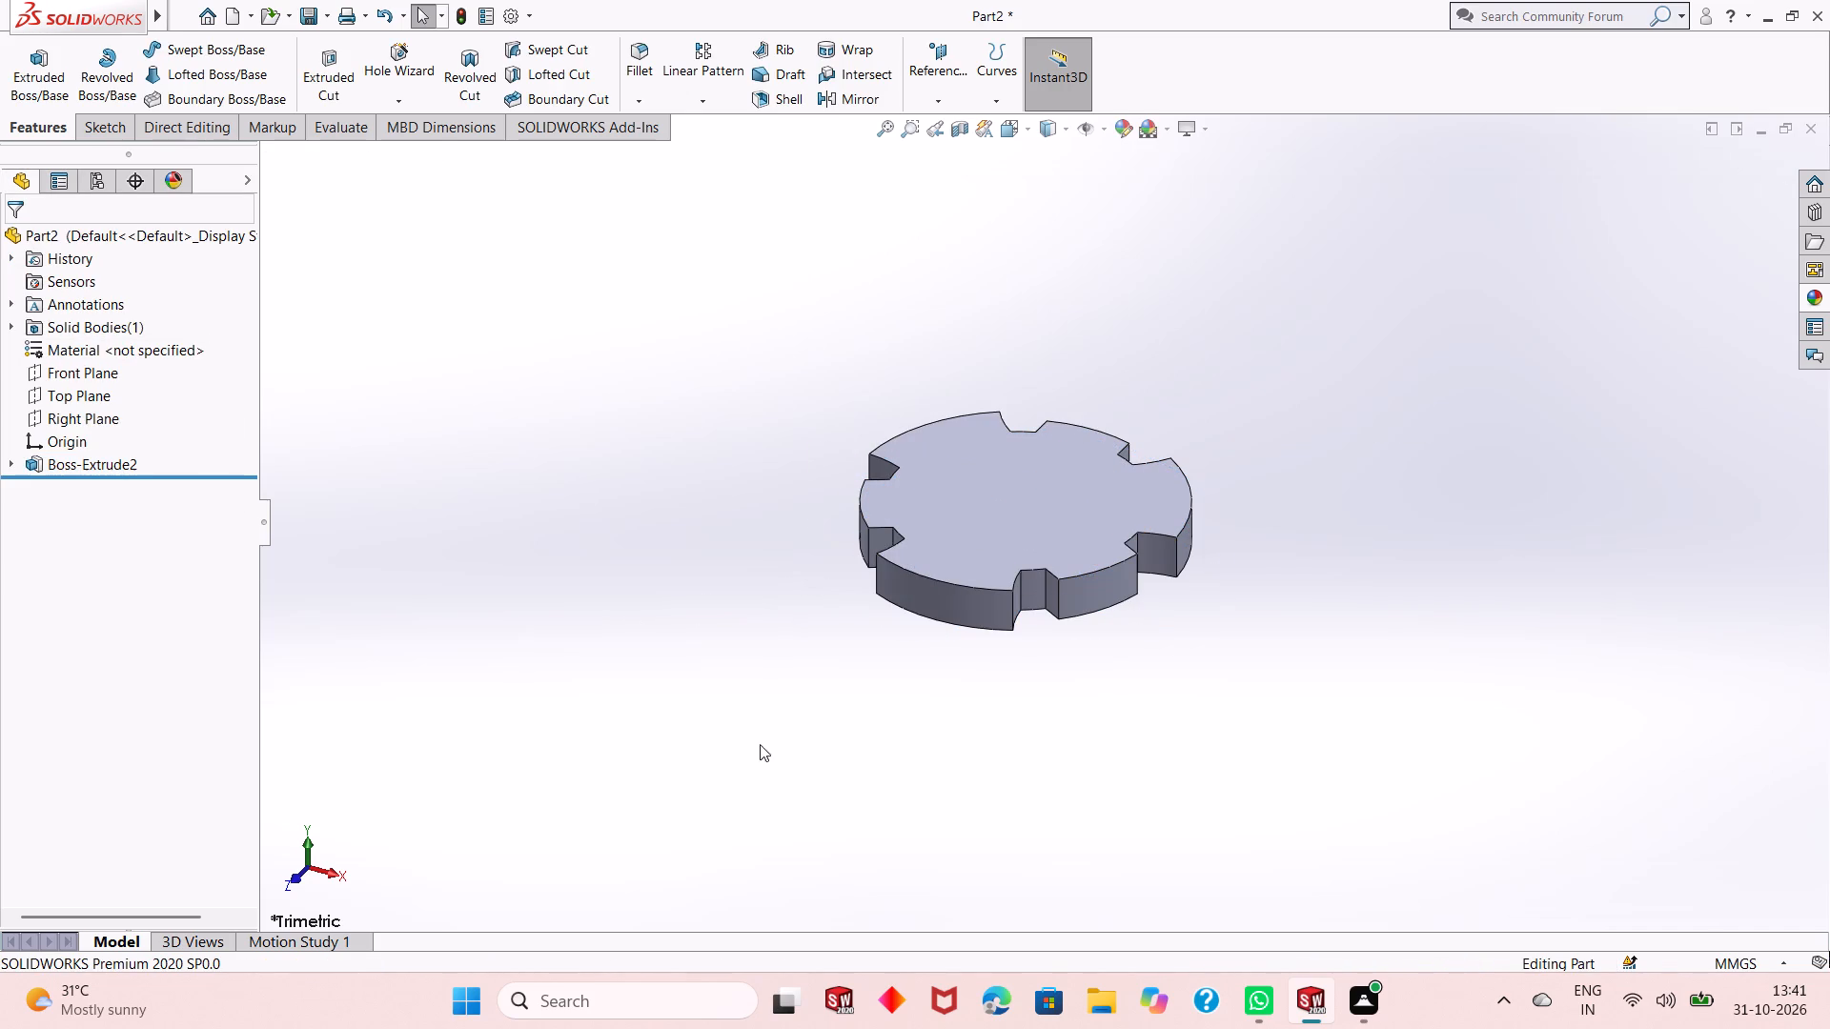
Examine the extruded disc with its notches and tabs from several angles.
middle_click_drag(1023, 533, 1039, 656)
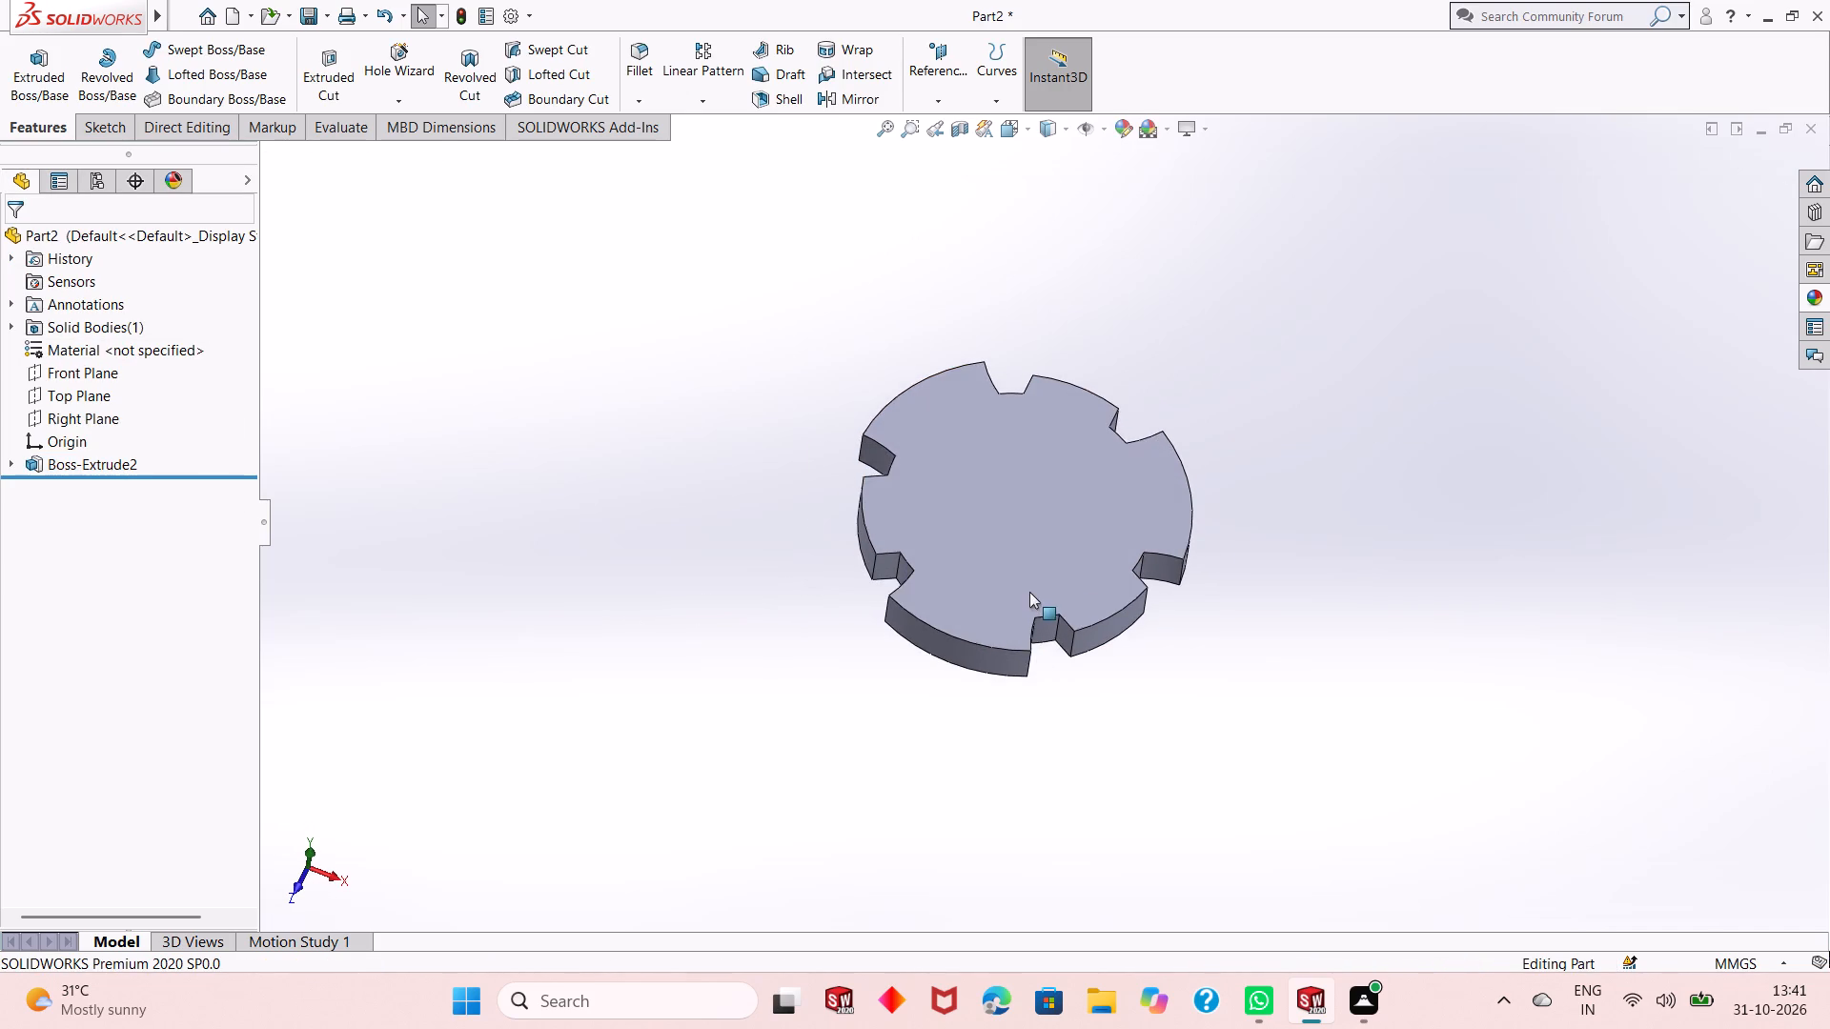
scroll(1029, 592, "up", 3)
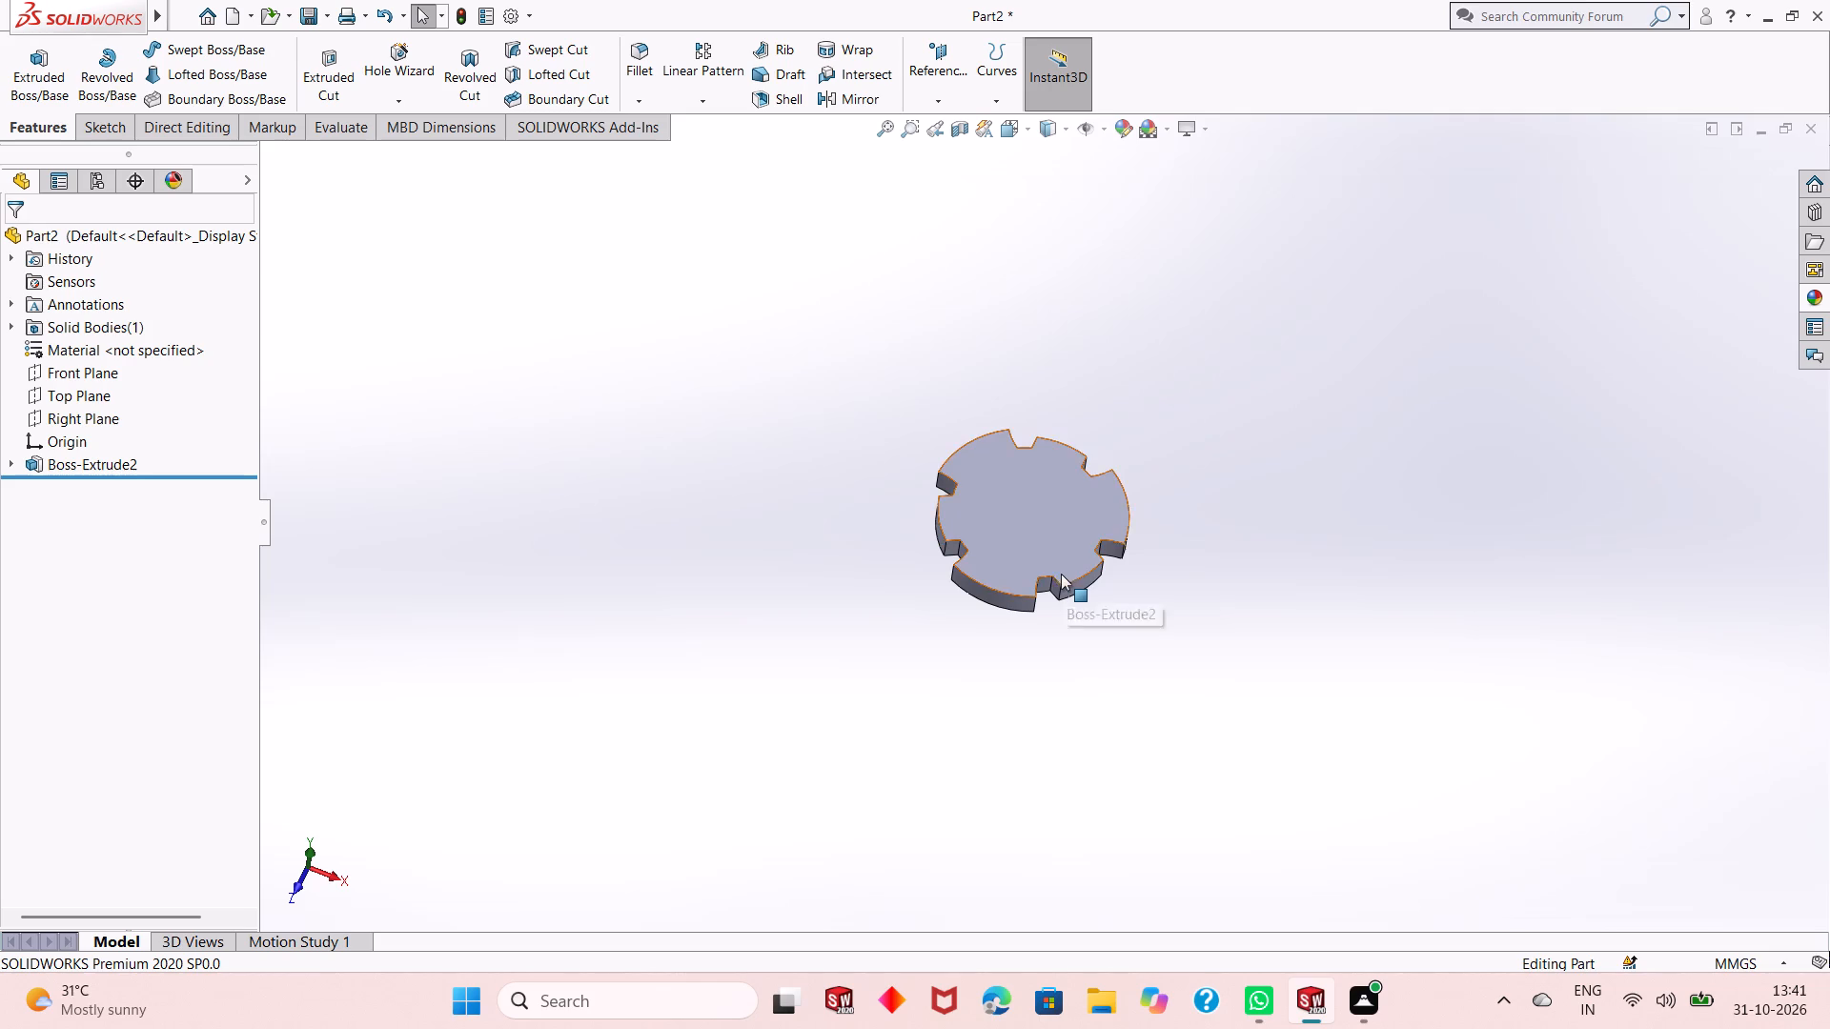
scroll(1058, 563, "down", 1)
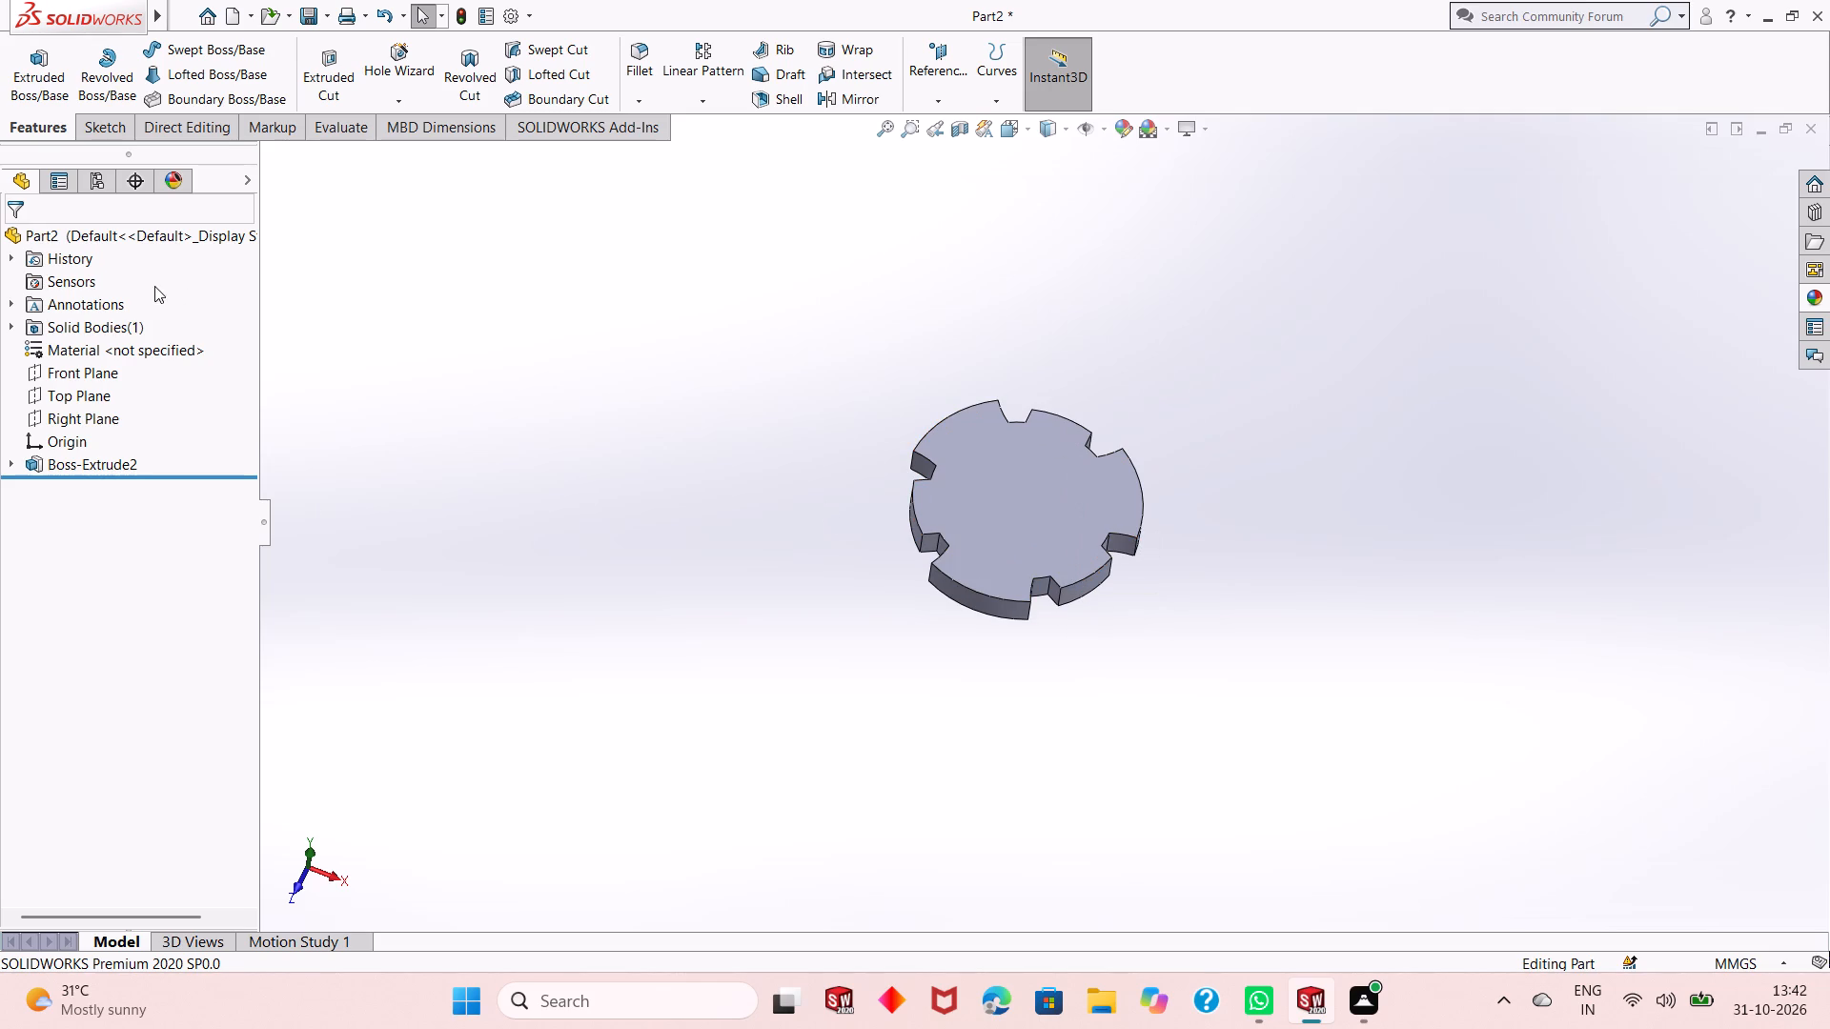
scroll(0, 473, "down", 5)
scroll(1016, 489, "down", 4)
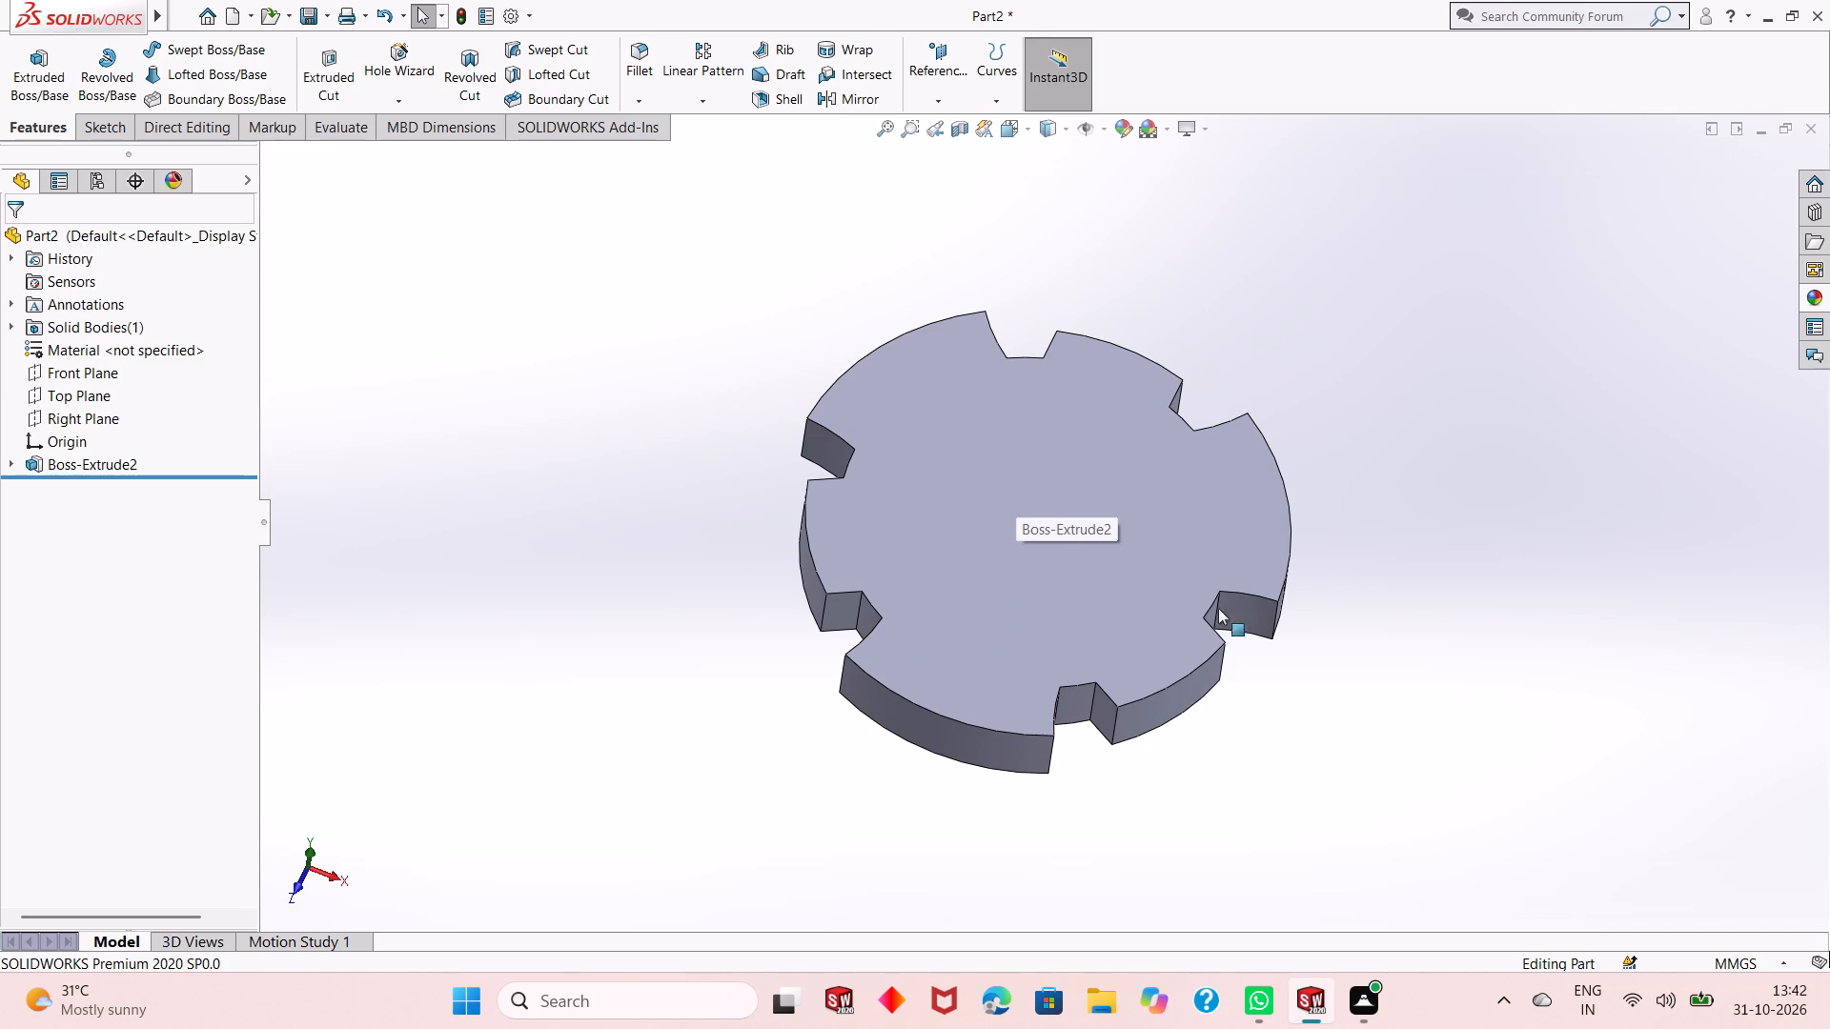
middle_click(1170, 662)
scroll(1170, 662, "up", 2)
right_click(1276, 313)
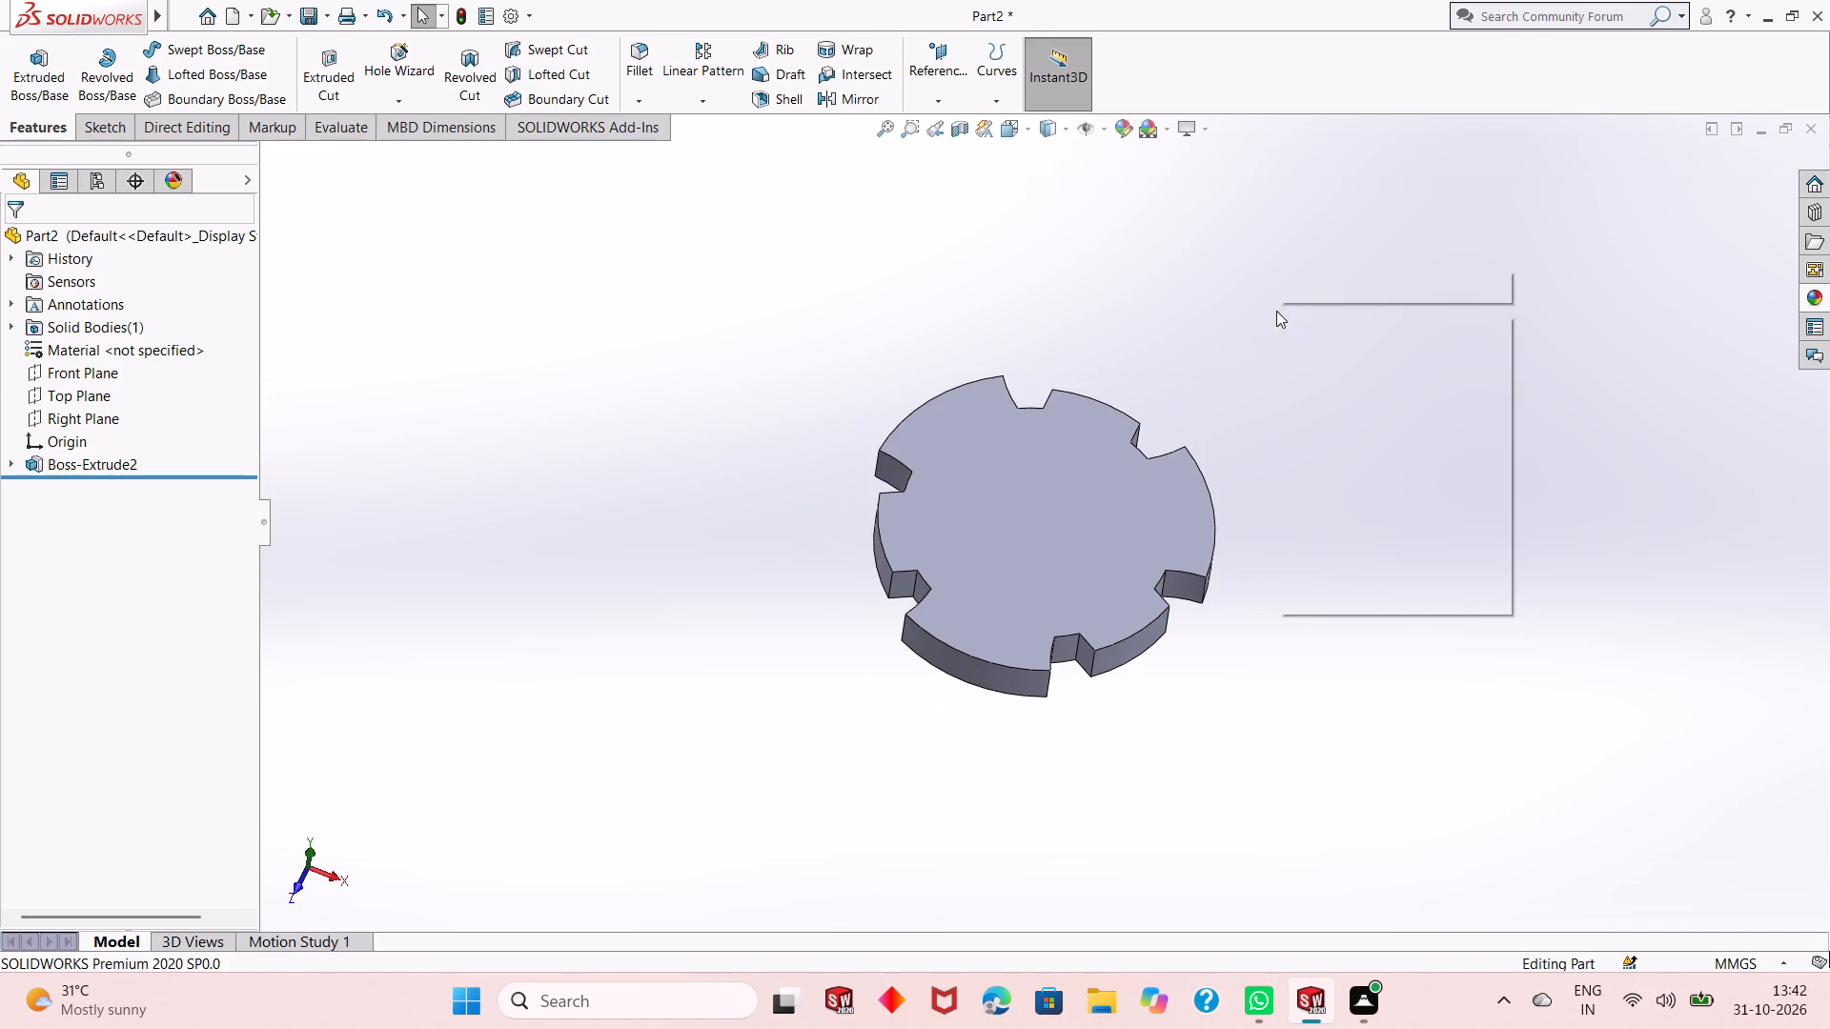
left_click(1342, 390)
left_click_drag(1260, 477, 1223, 693)
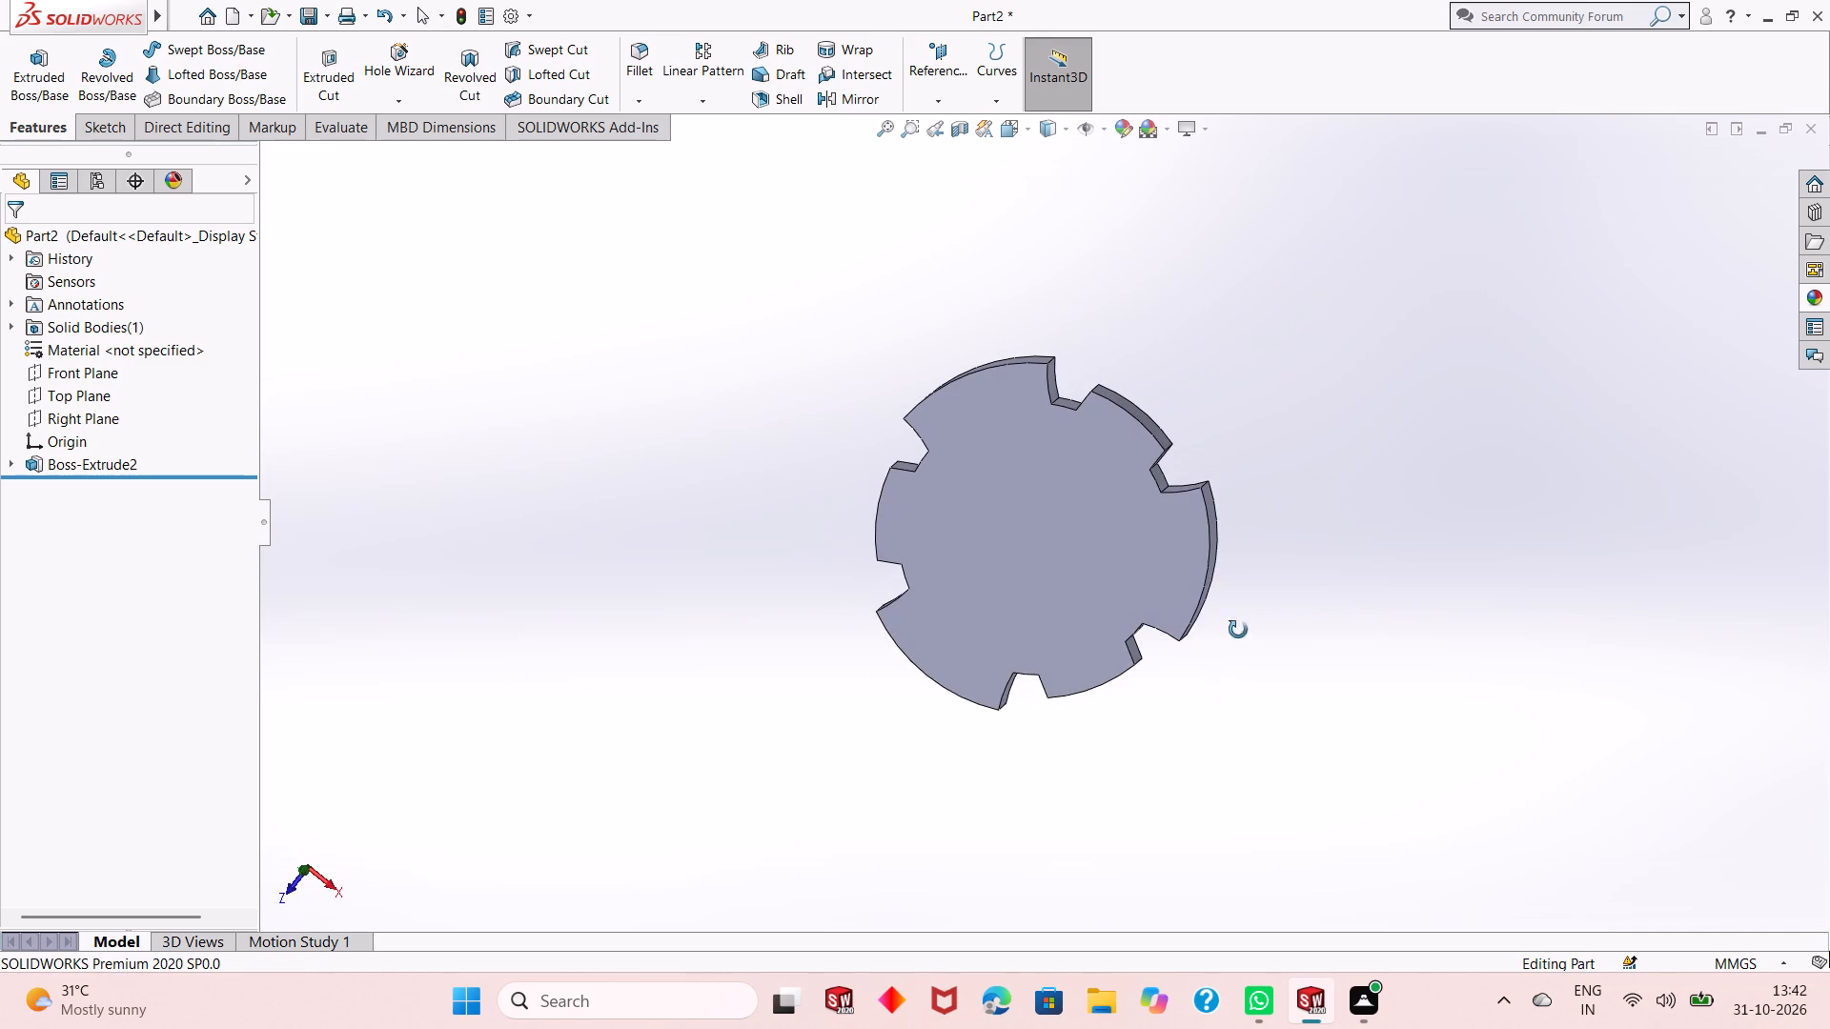
left_click_drag(1238, 591, 1222, 563)
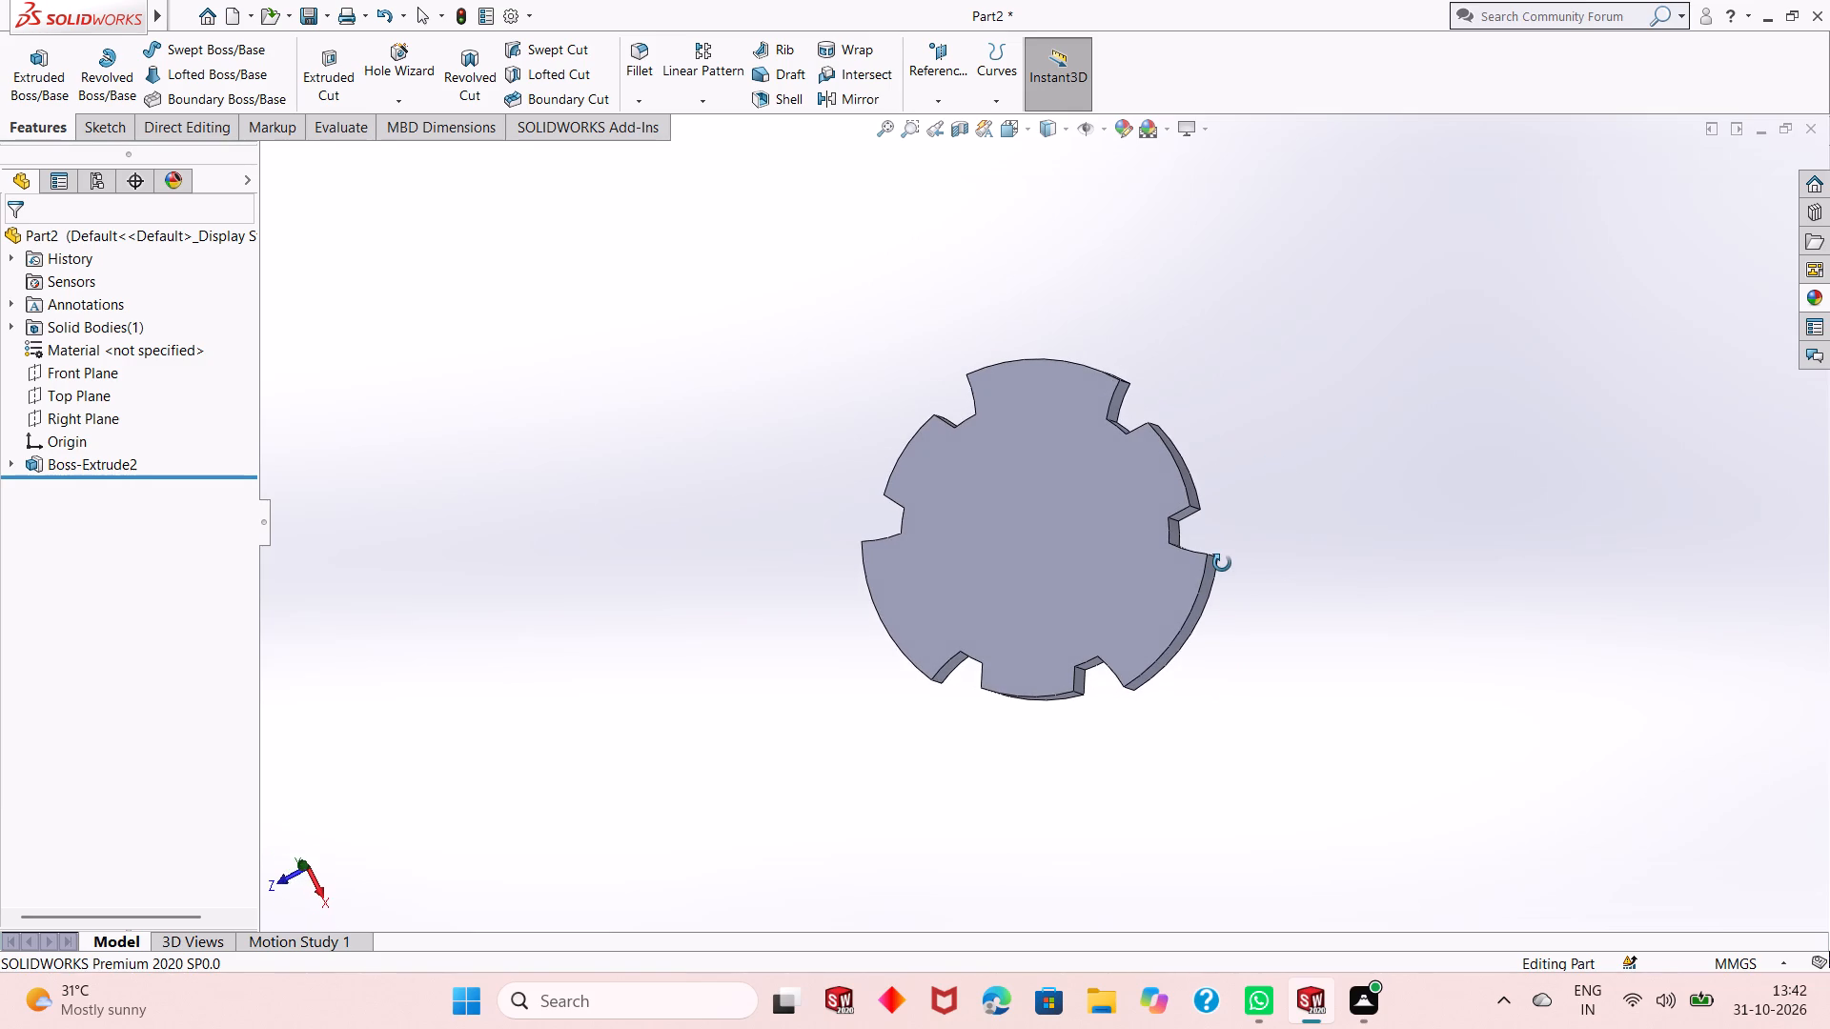
left_click_drag(1222, 563, 1224, 564)
left_click_drag(1224, 564, 1246, 507)
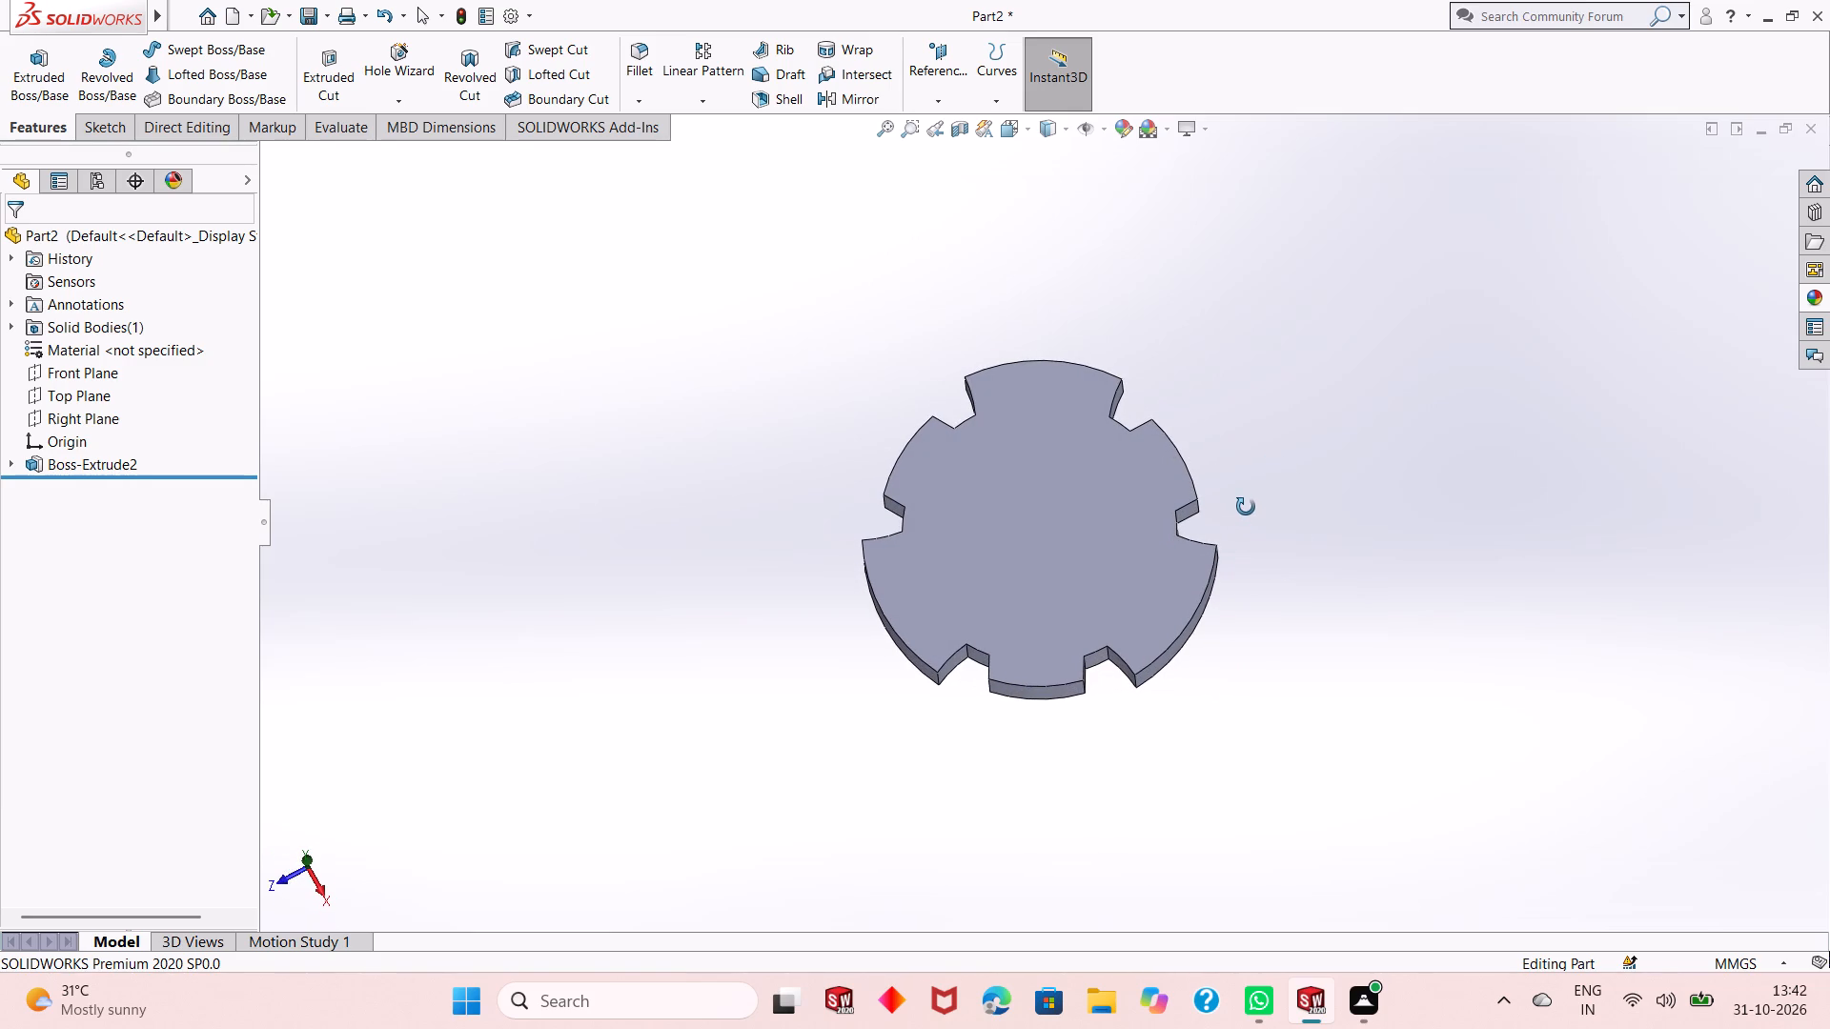
right_click(1285, 457)
left_click(1316, 479)
right_click(1316, 479)
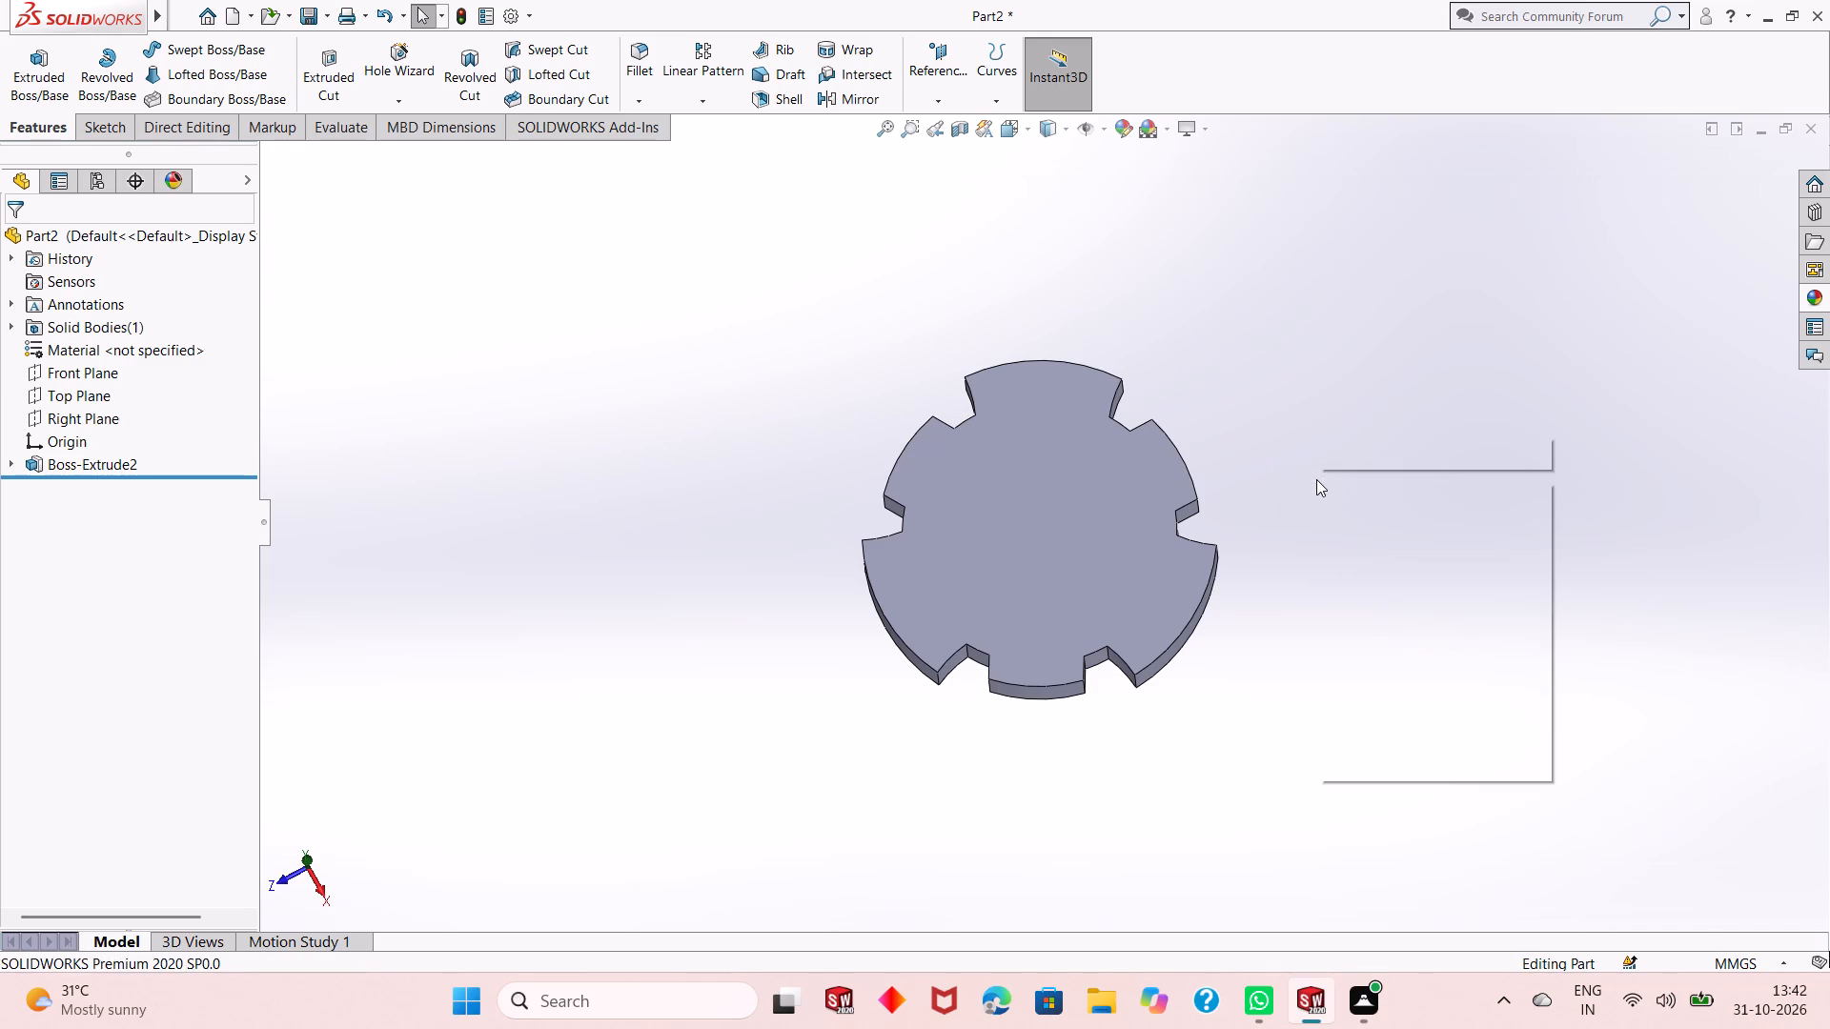
left_click(1281, 513)
Start a sketch on the disc's top face and draw a 68 mm radius circle centred on the origin, meeting the tabs' outer arcs.
right_click(1044, 466)
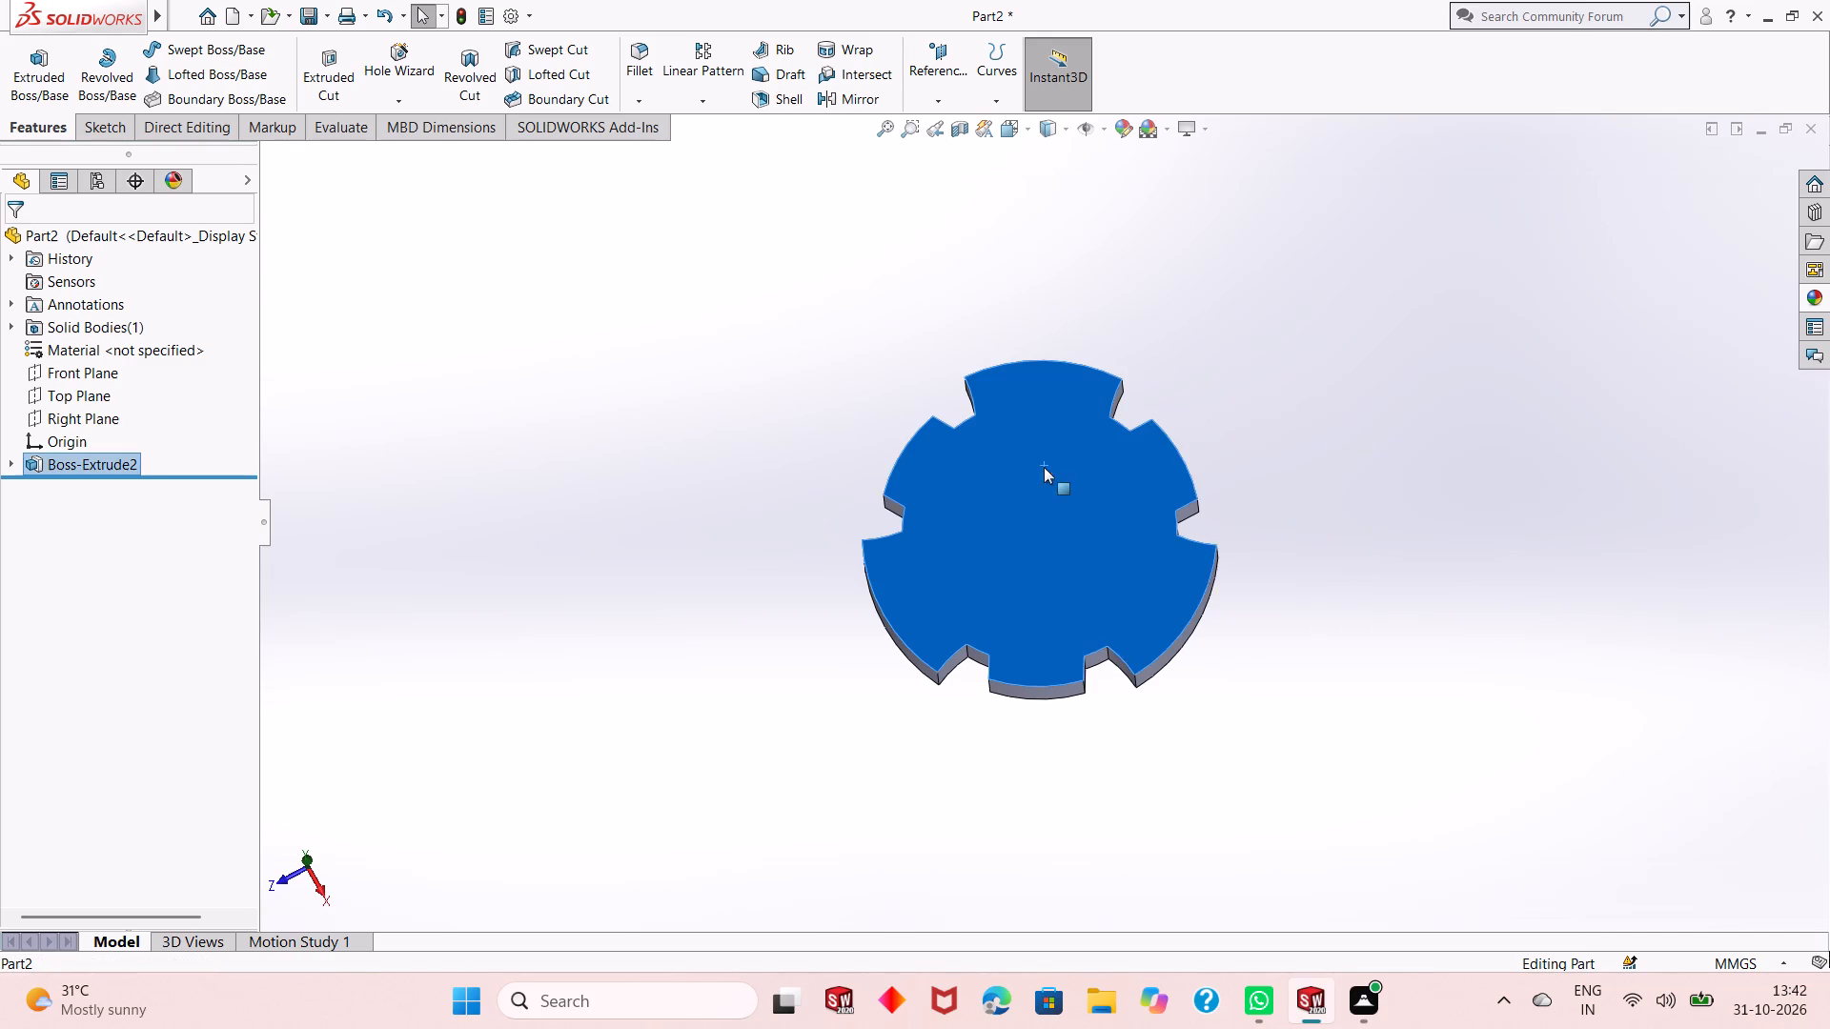
left_click(1094, 440)
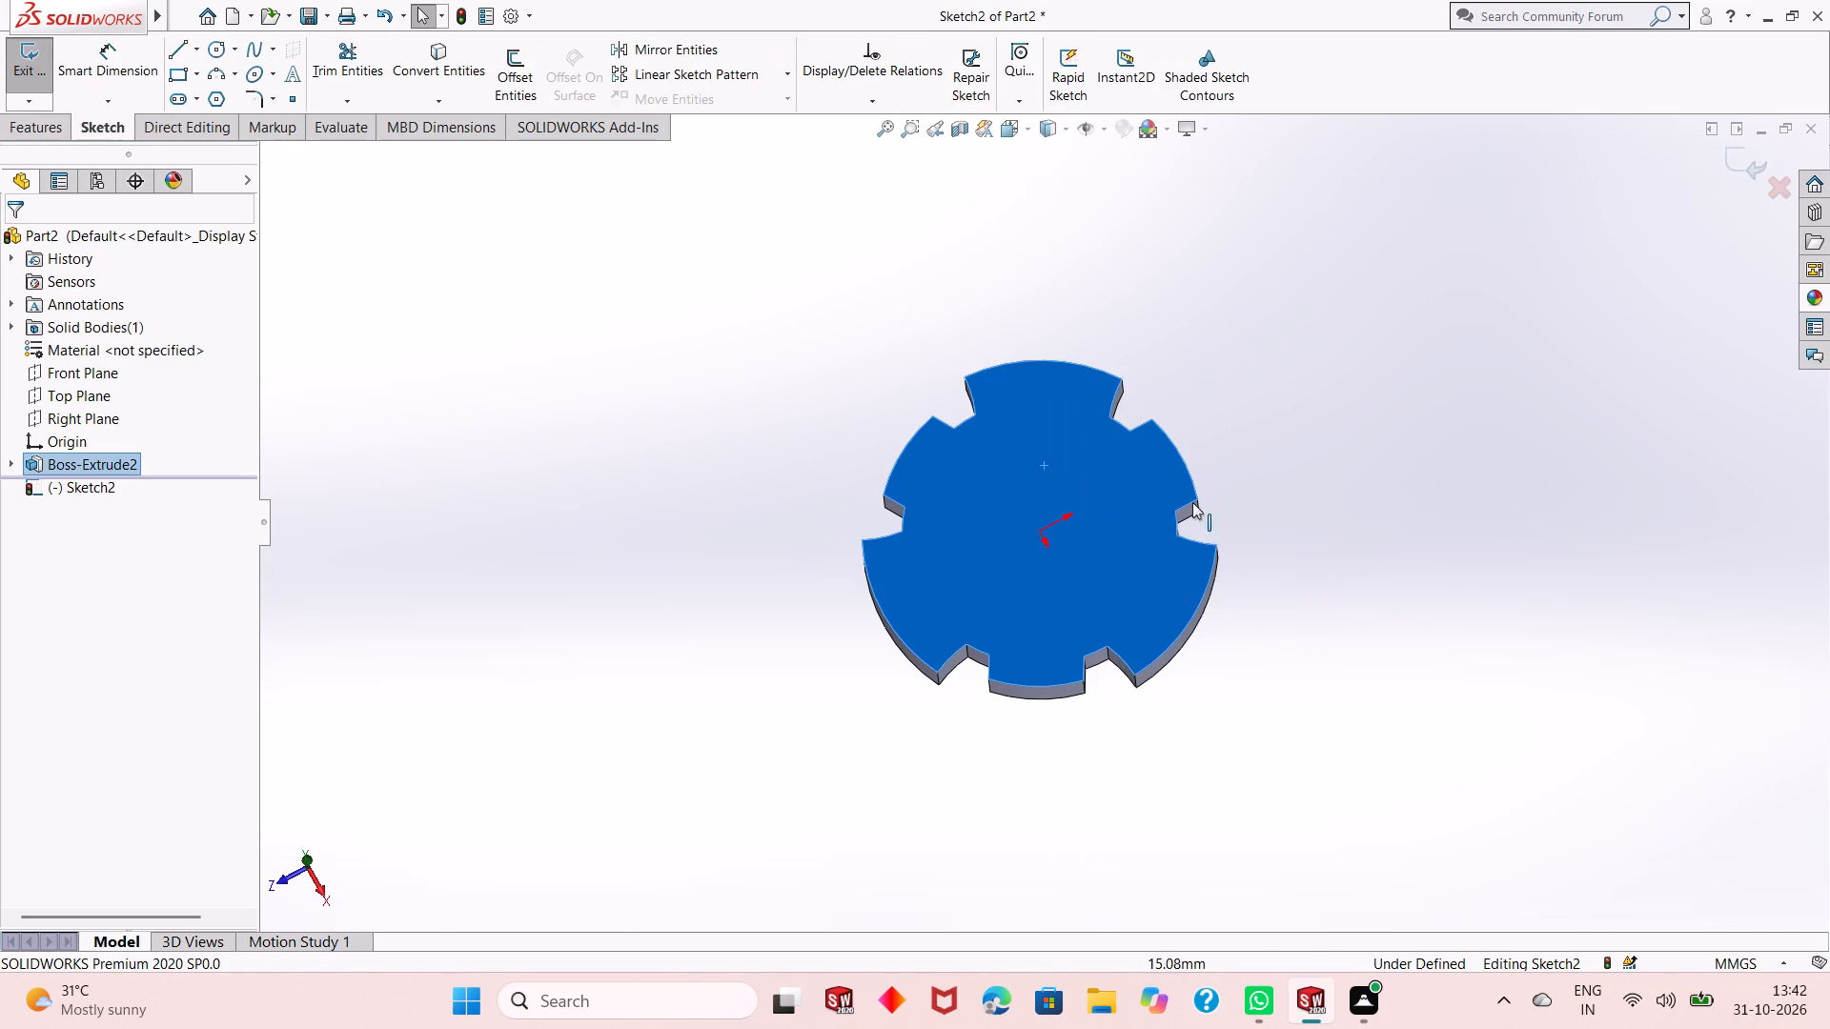
key("ctrl+8")
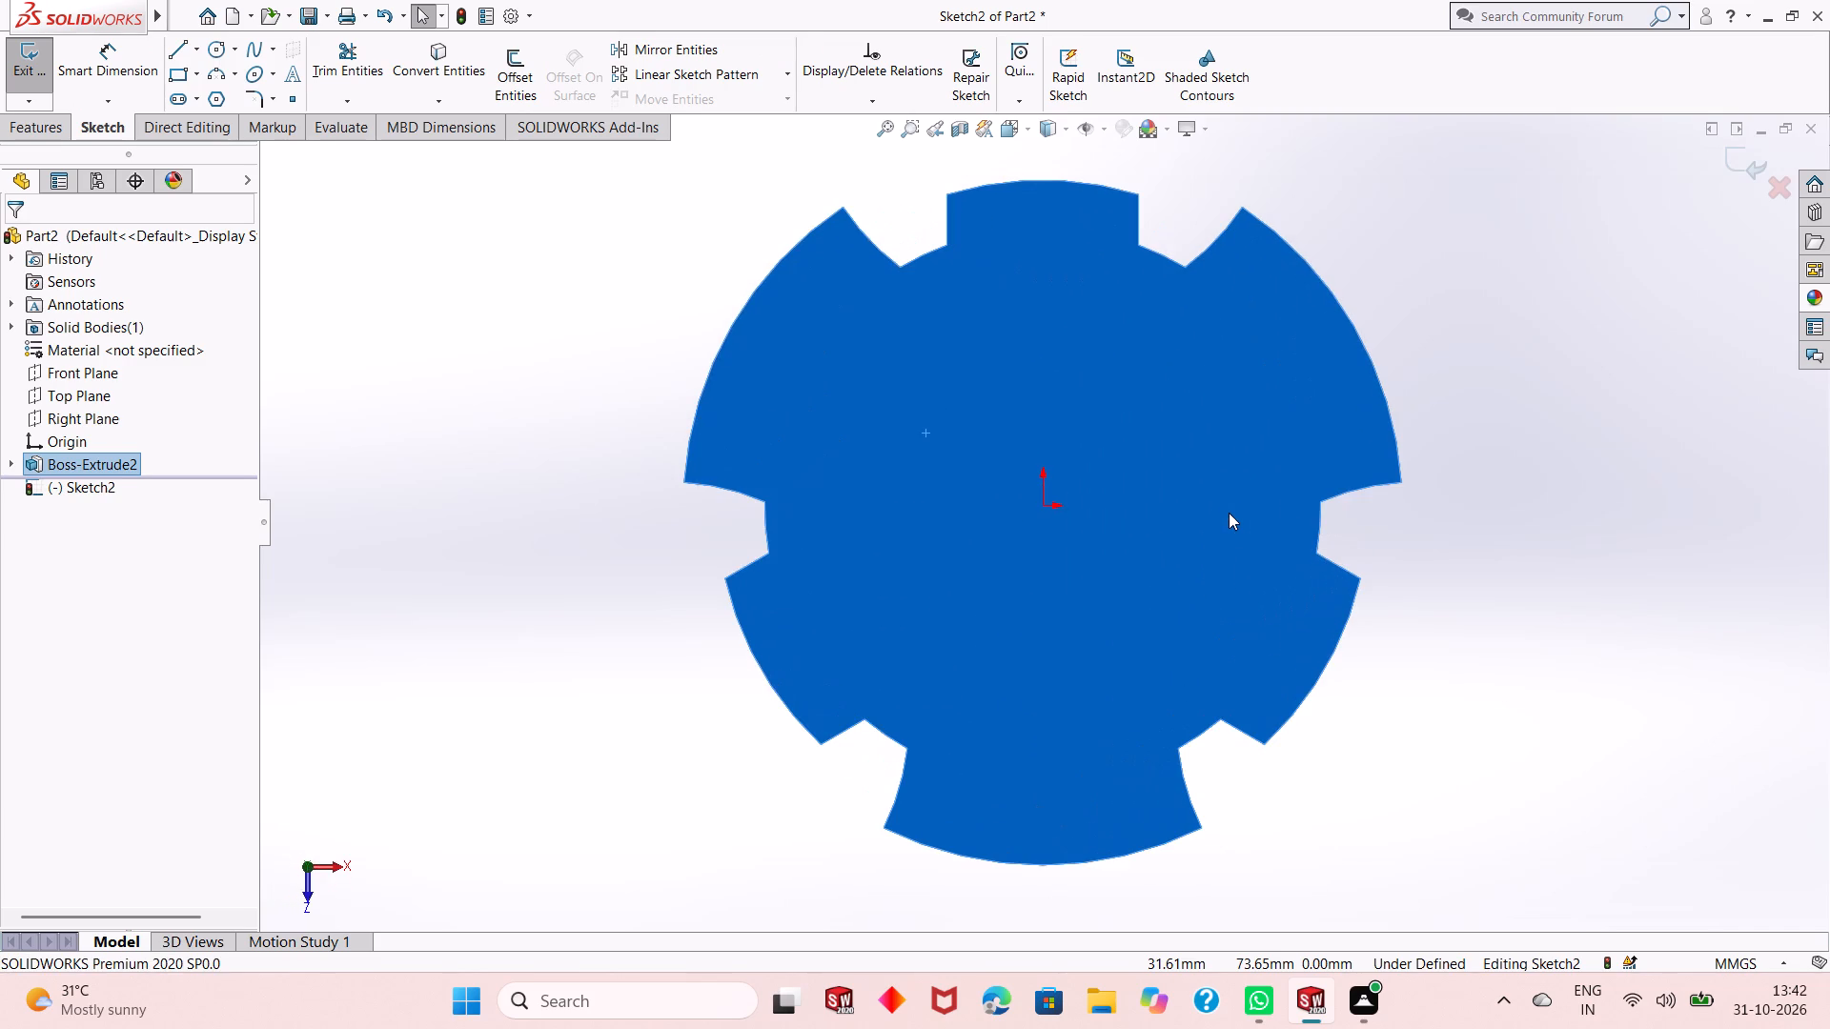
scroll(1217, 614, "up", 2)
left_click(518, 524)
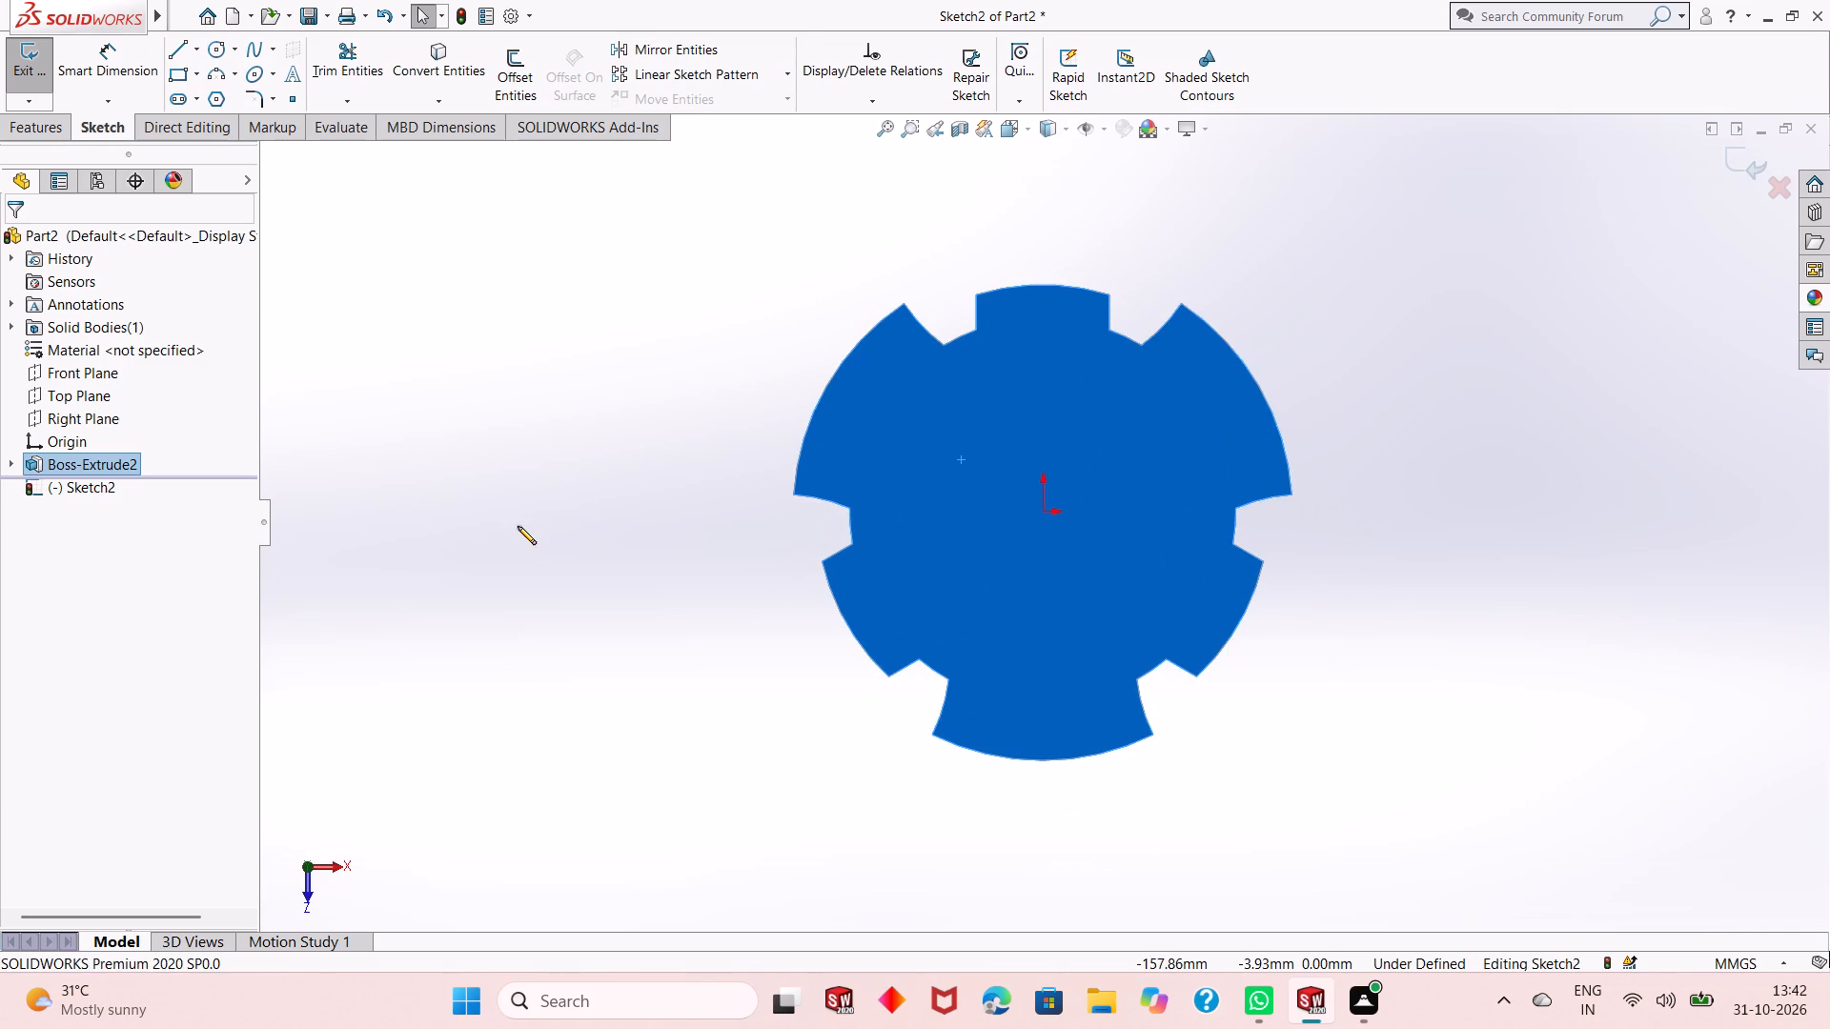
left_click(213, 51)
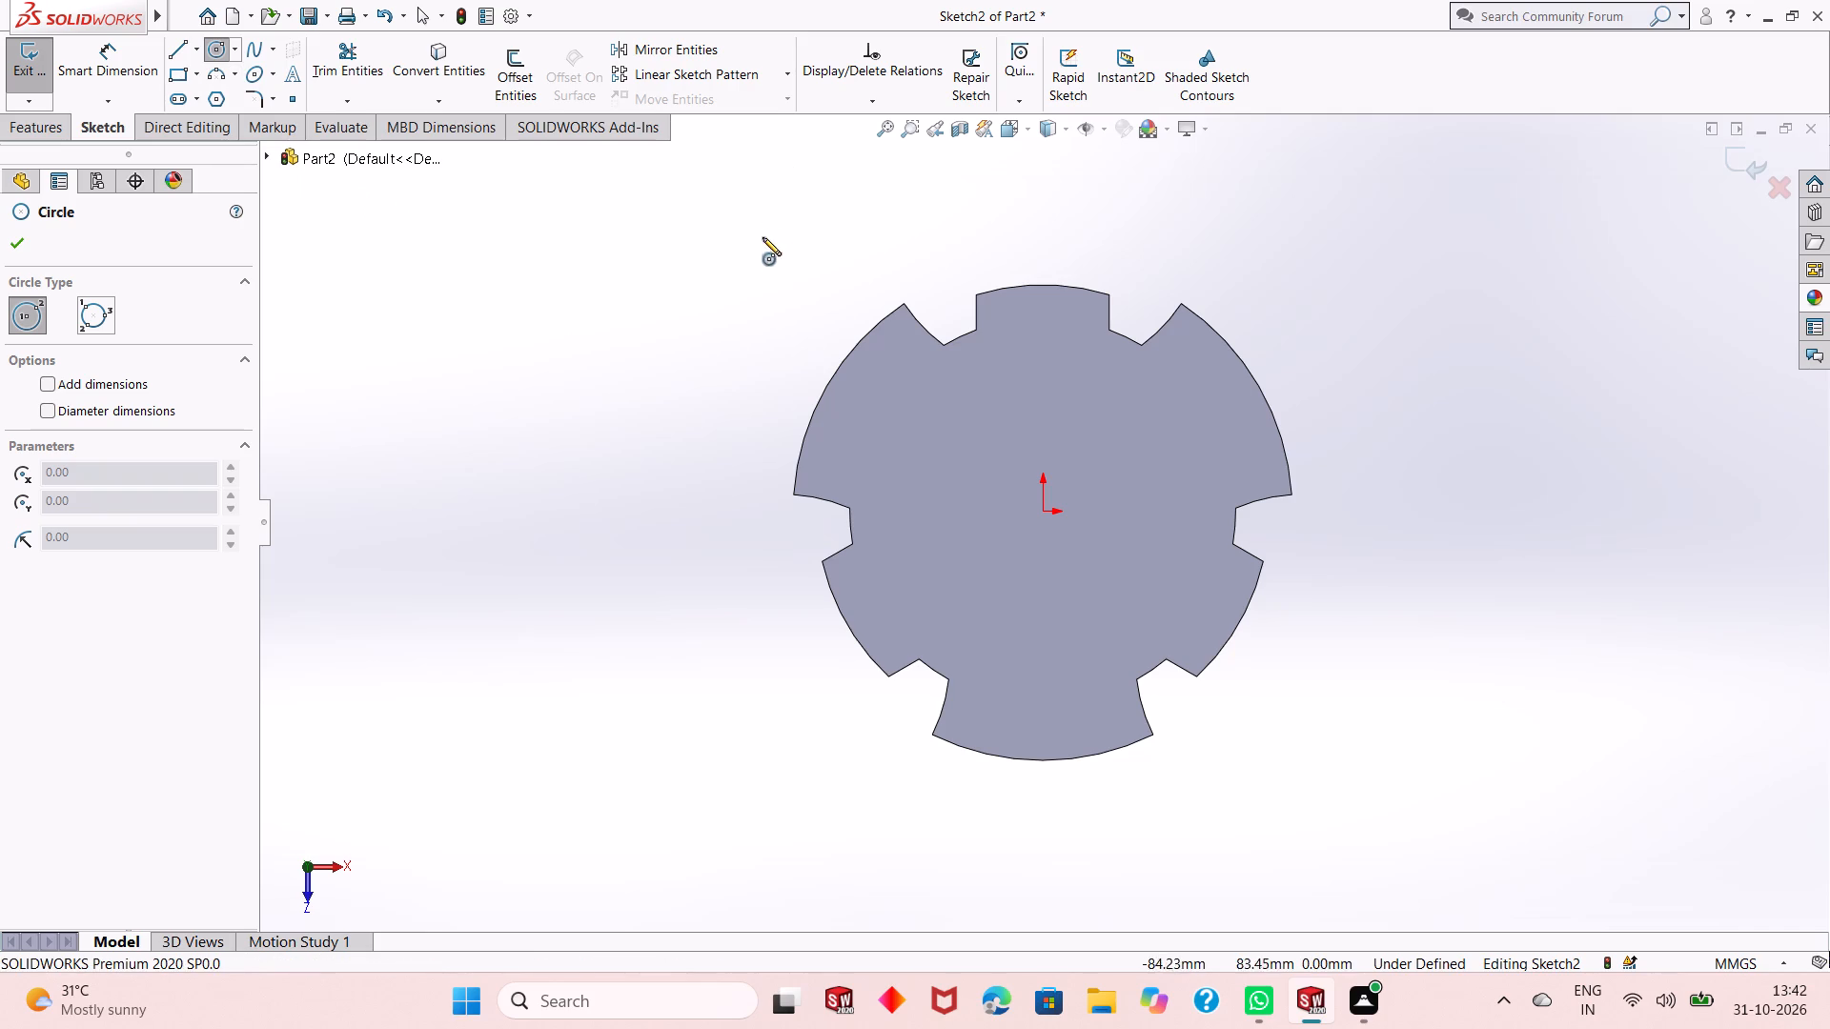
left_click(1045, 515)
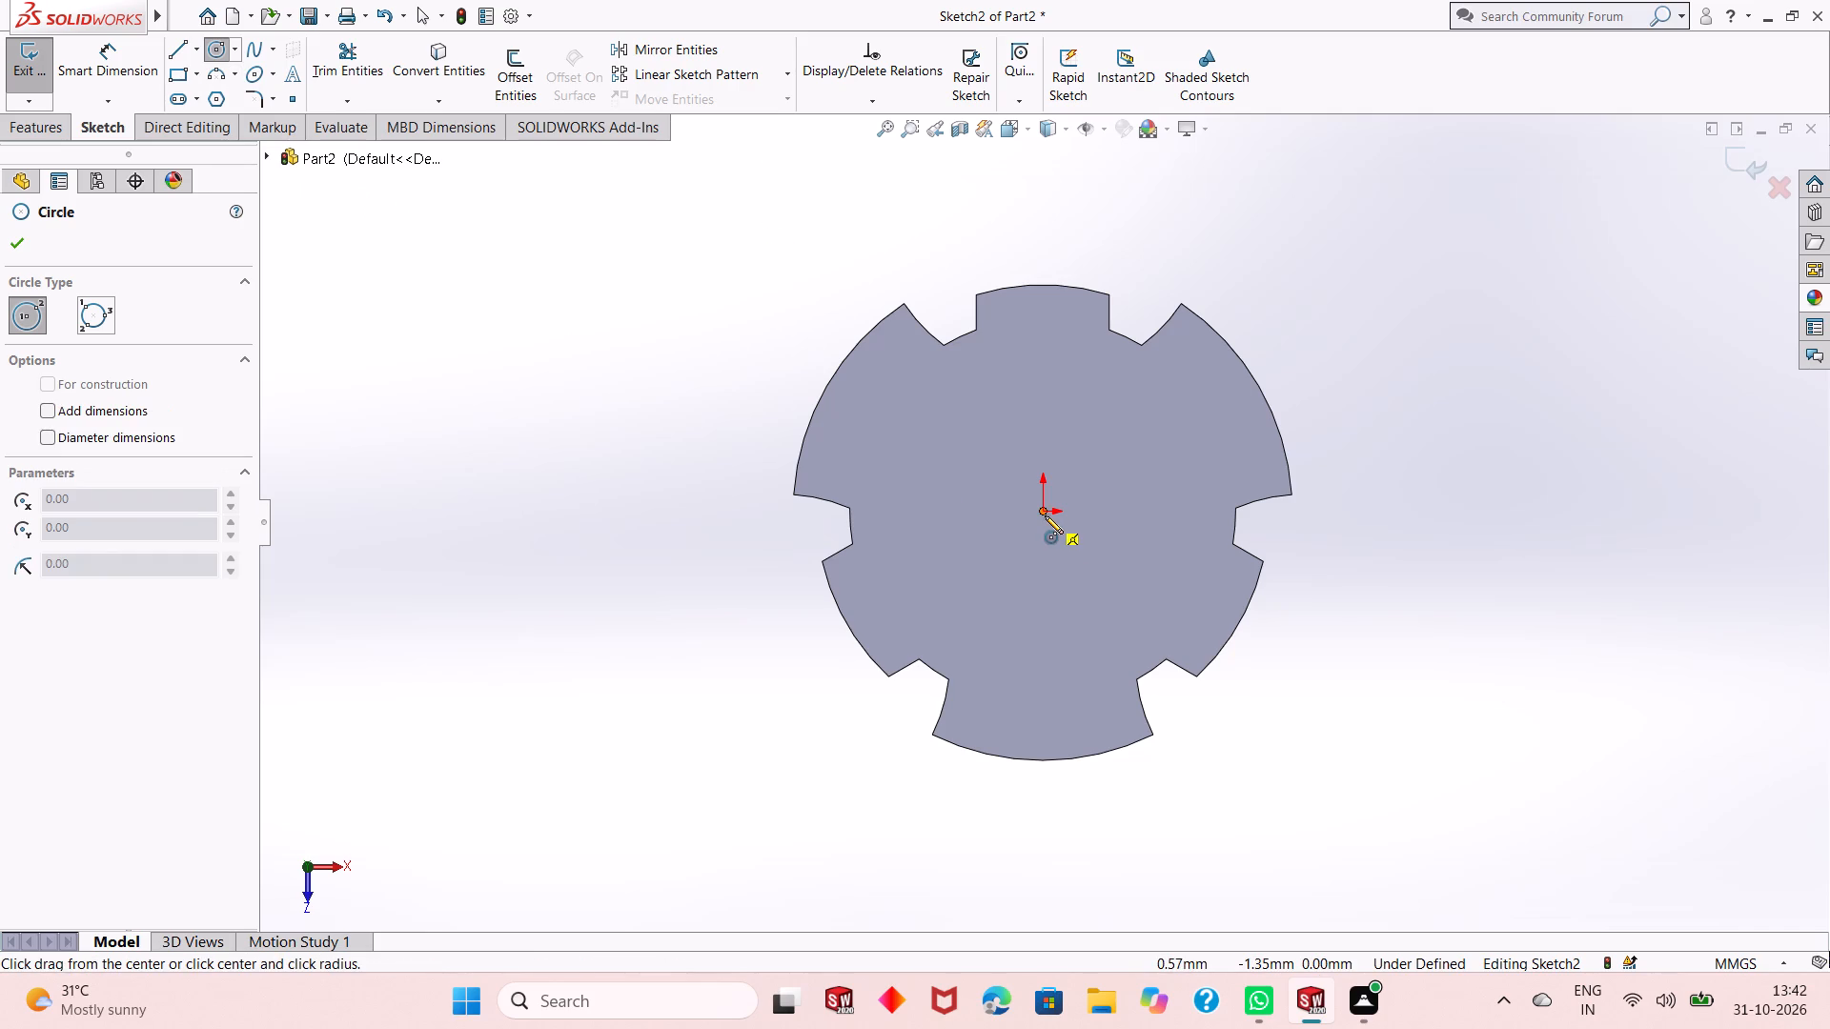
left_click(834, 610)
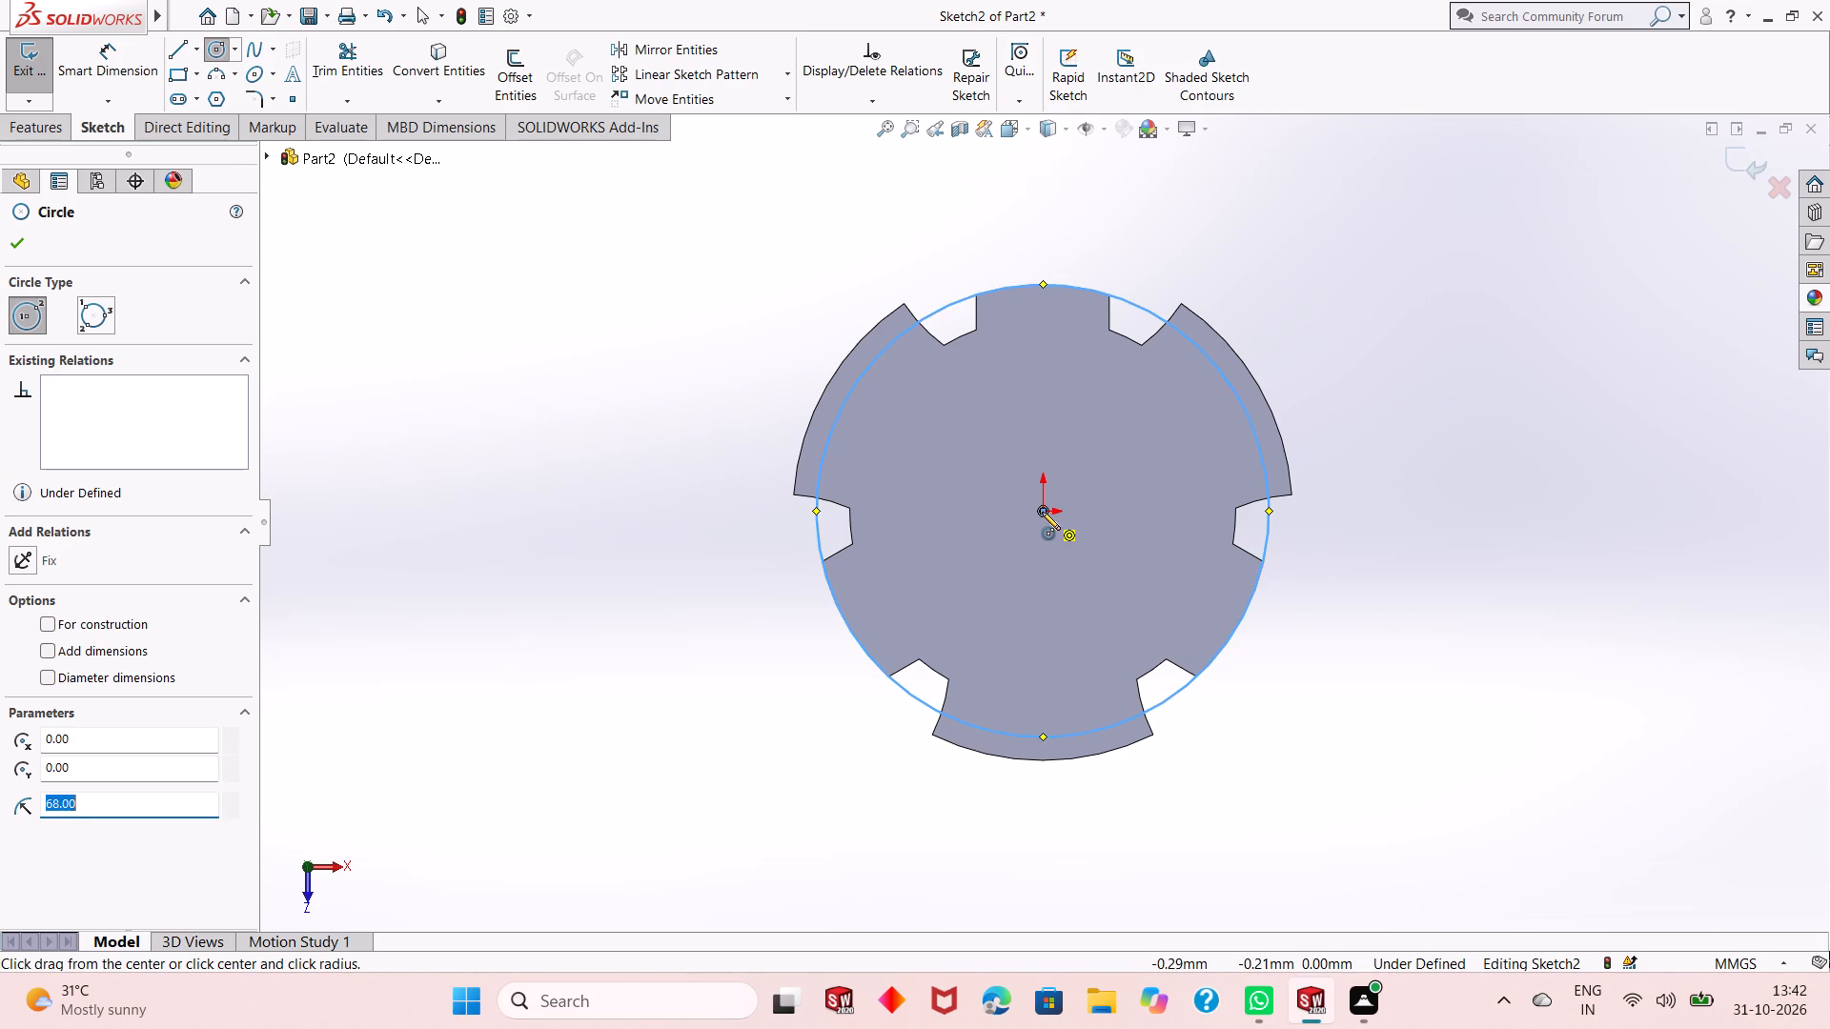
Draw a larger circle of about 92 mm radius centred on the origin and convert it to construction geometry.
left_click(1042, 512)
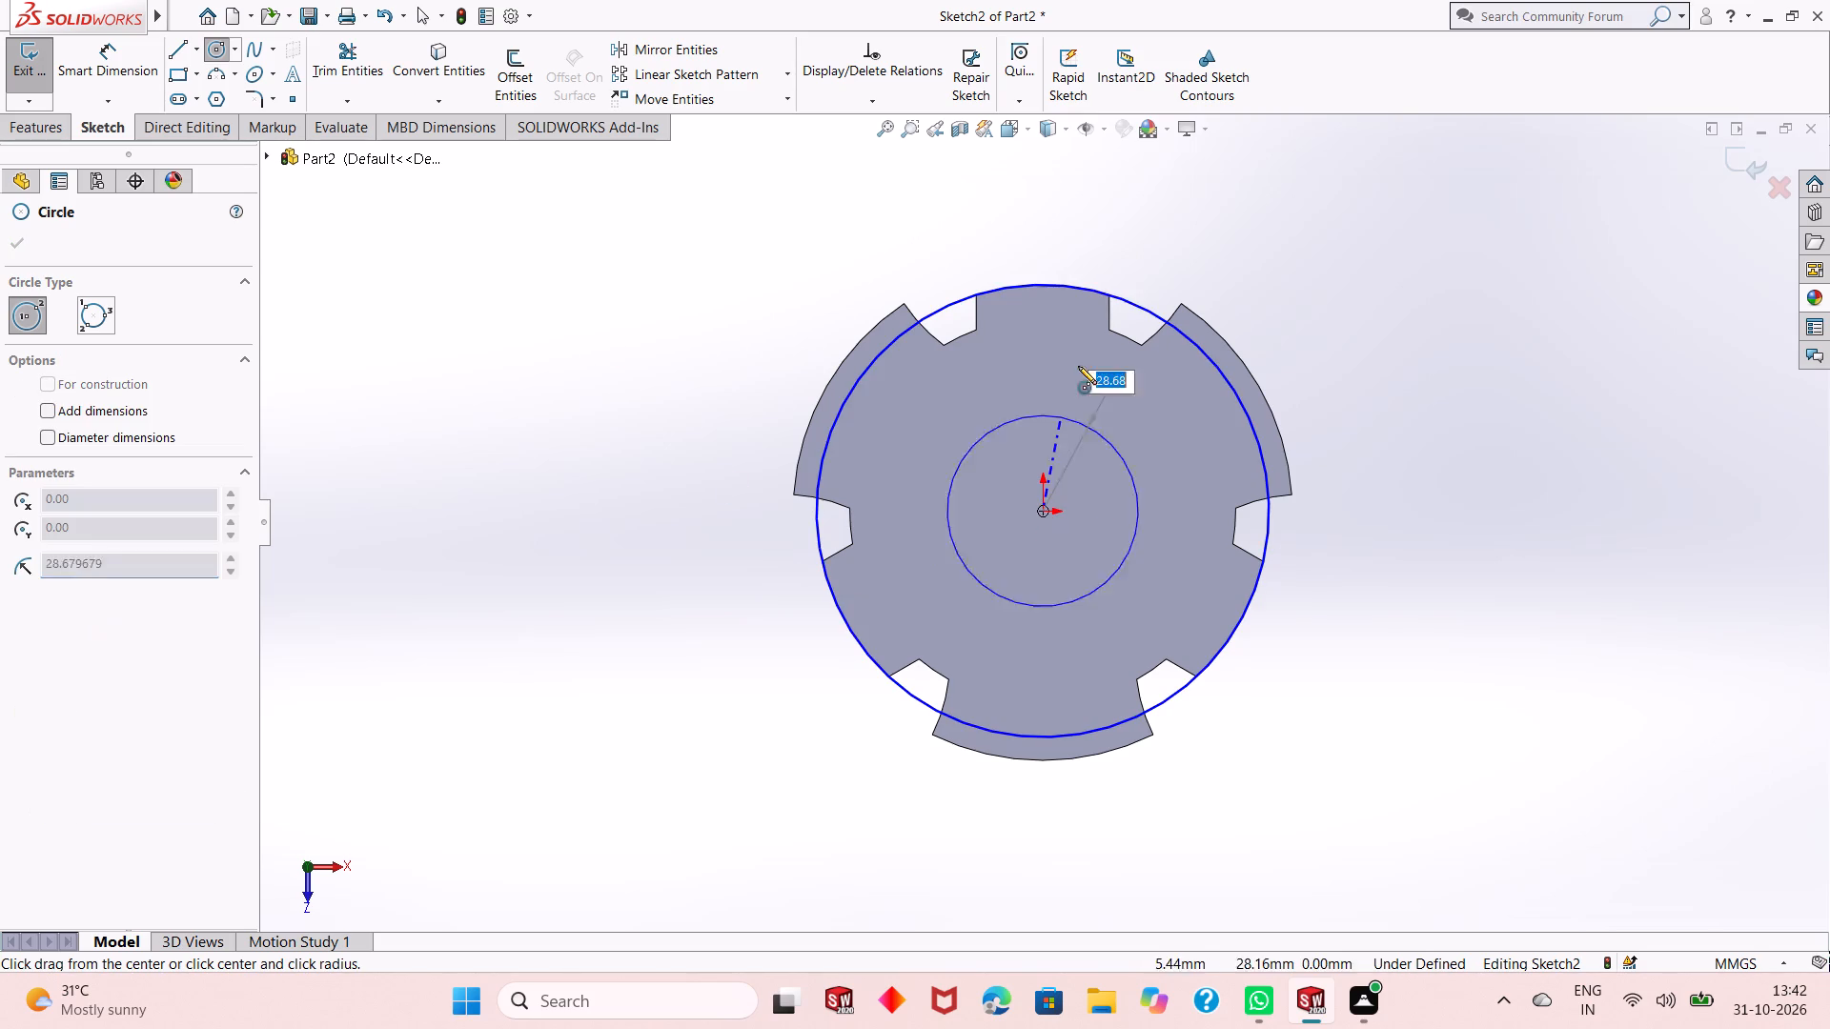
left_click(1128, 218)
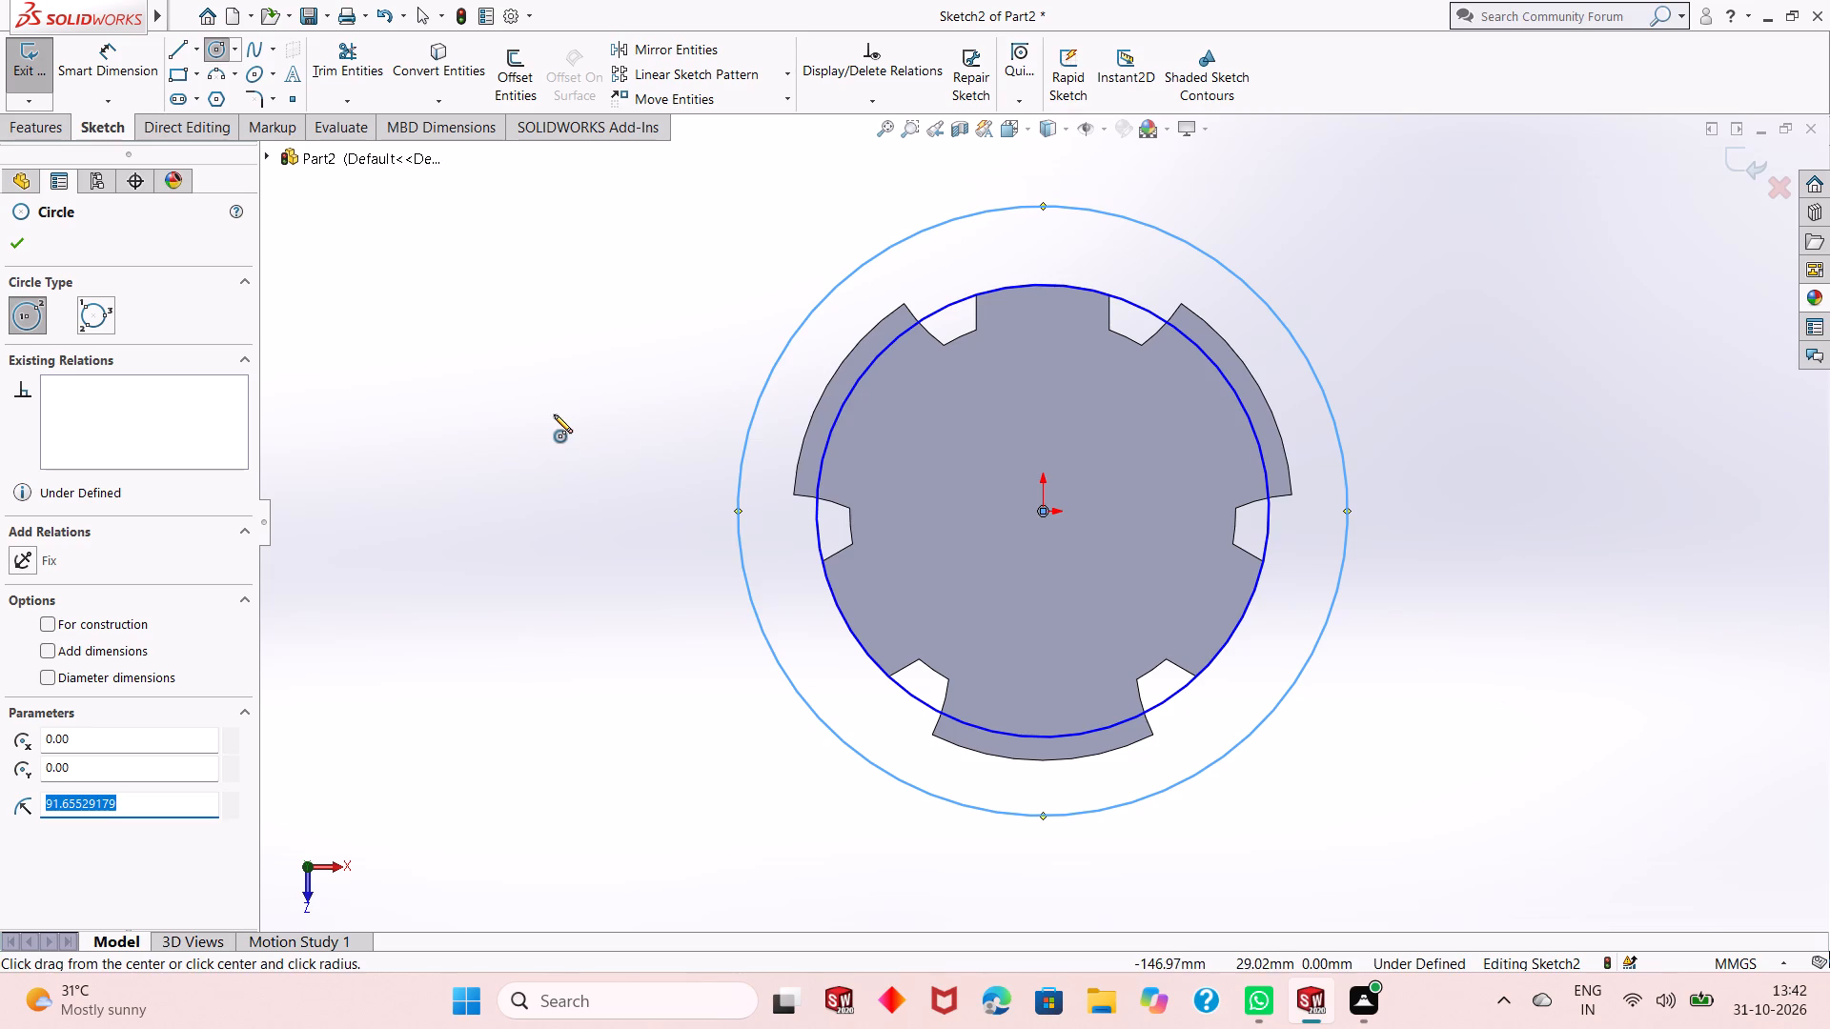
right_click(554, 414)
left_click(611, 425)
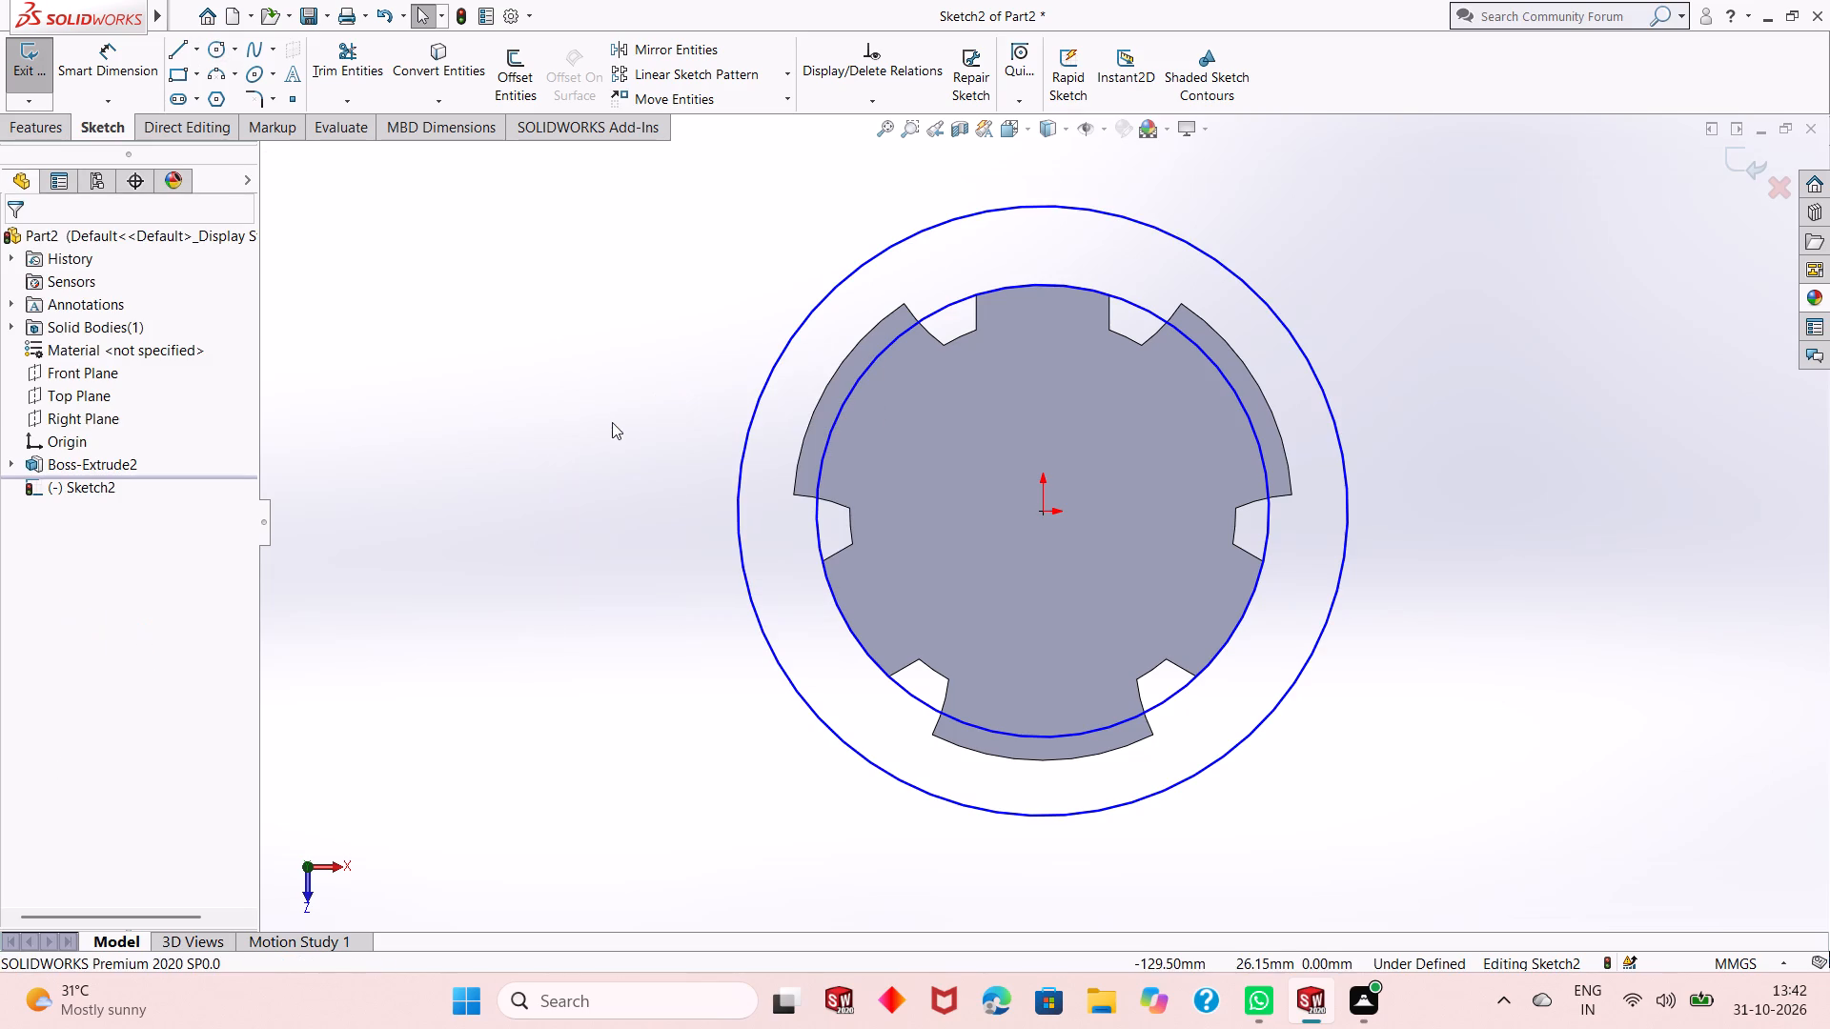
left_click(777, 364)
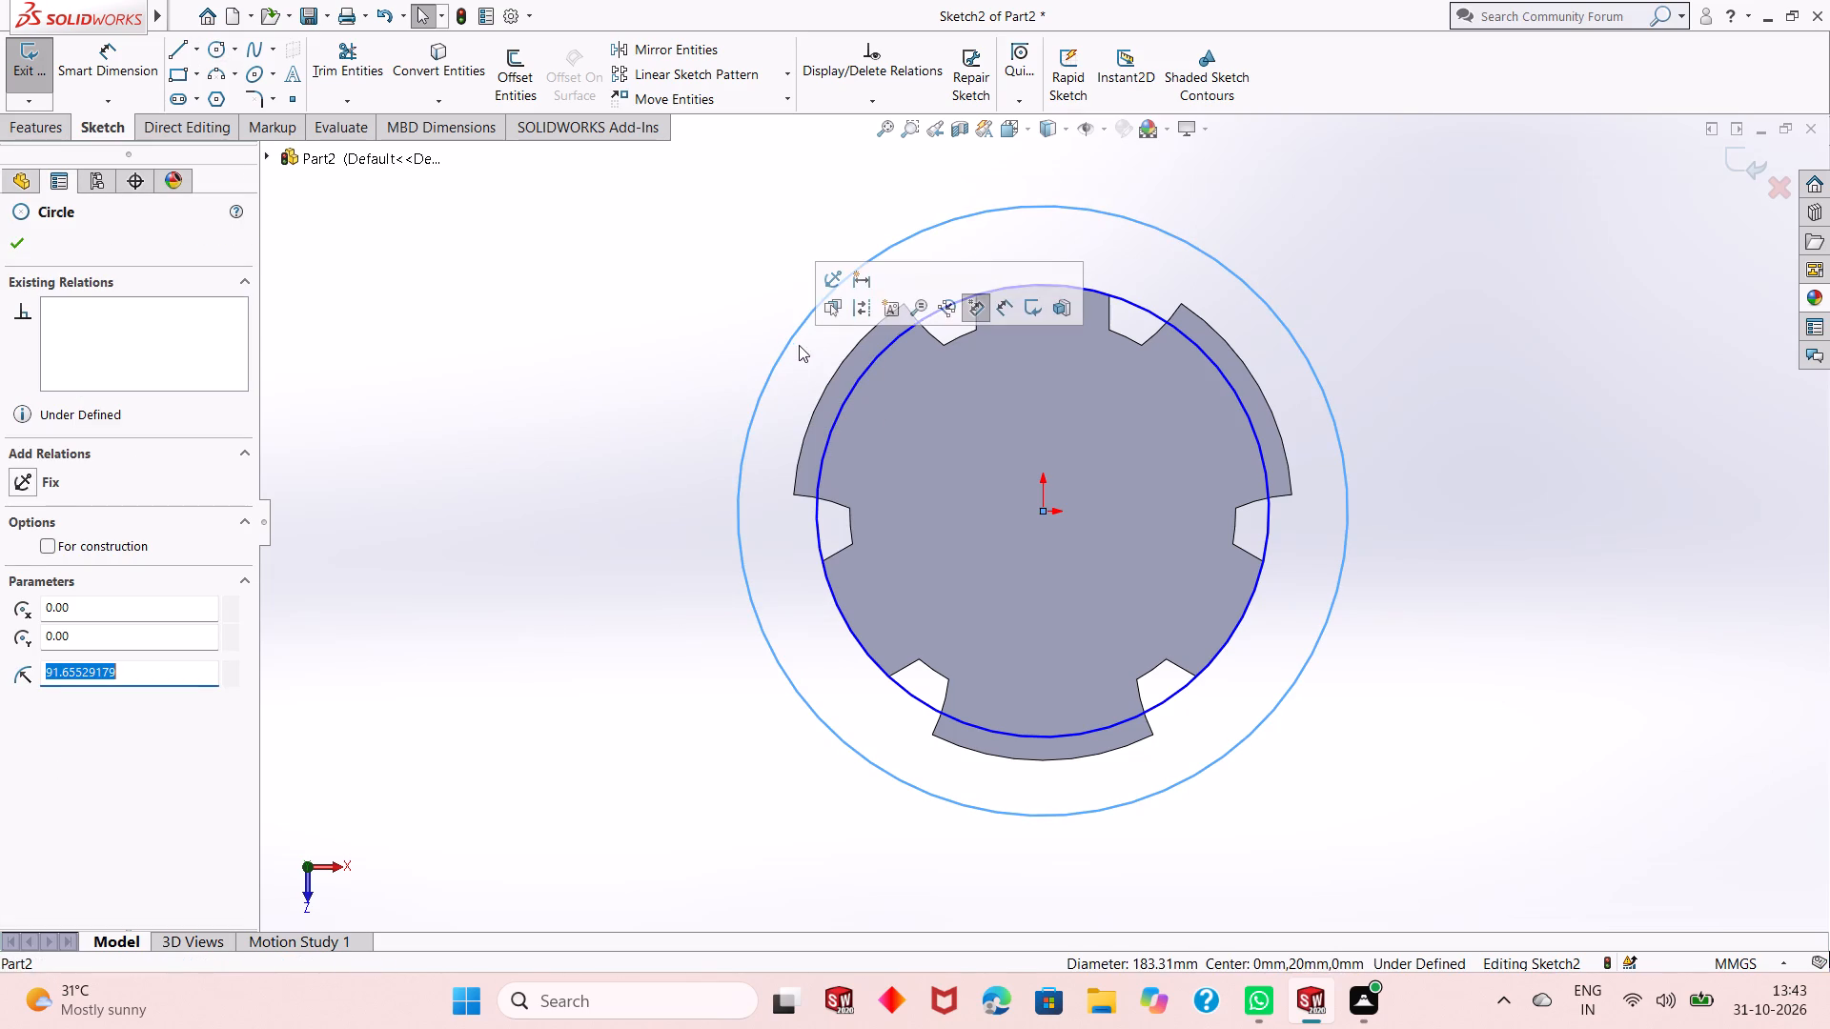
left_click(864, 306)
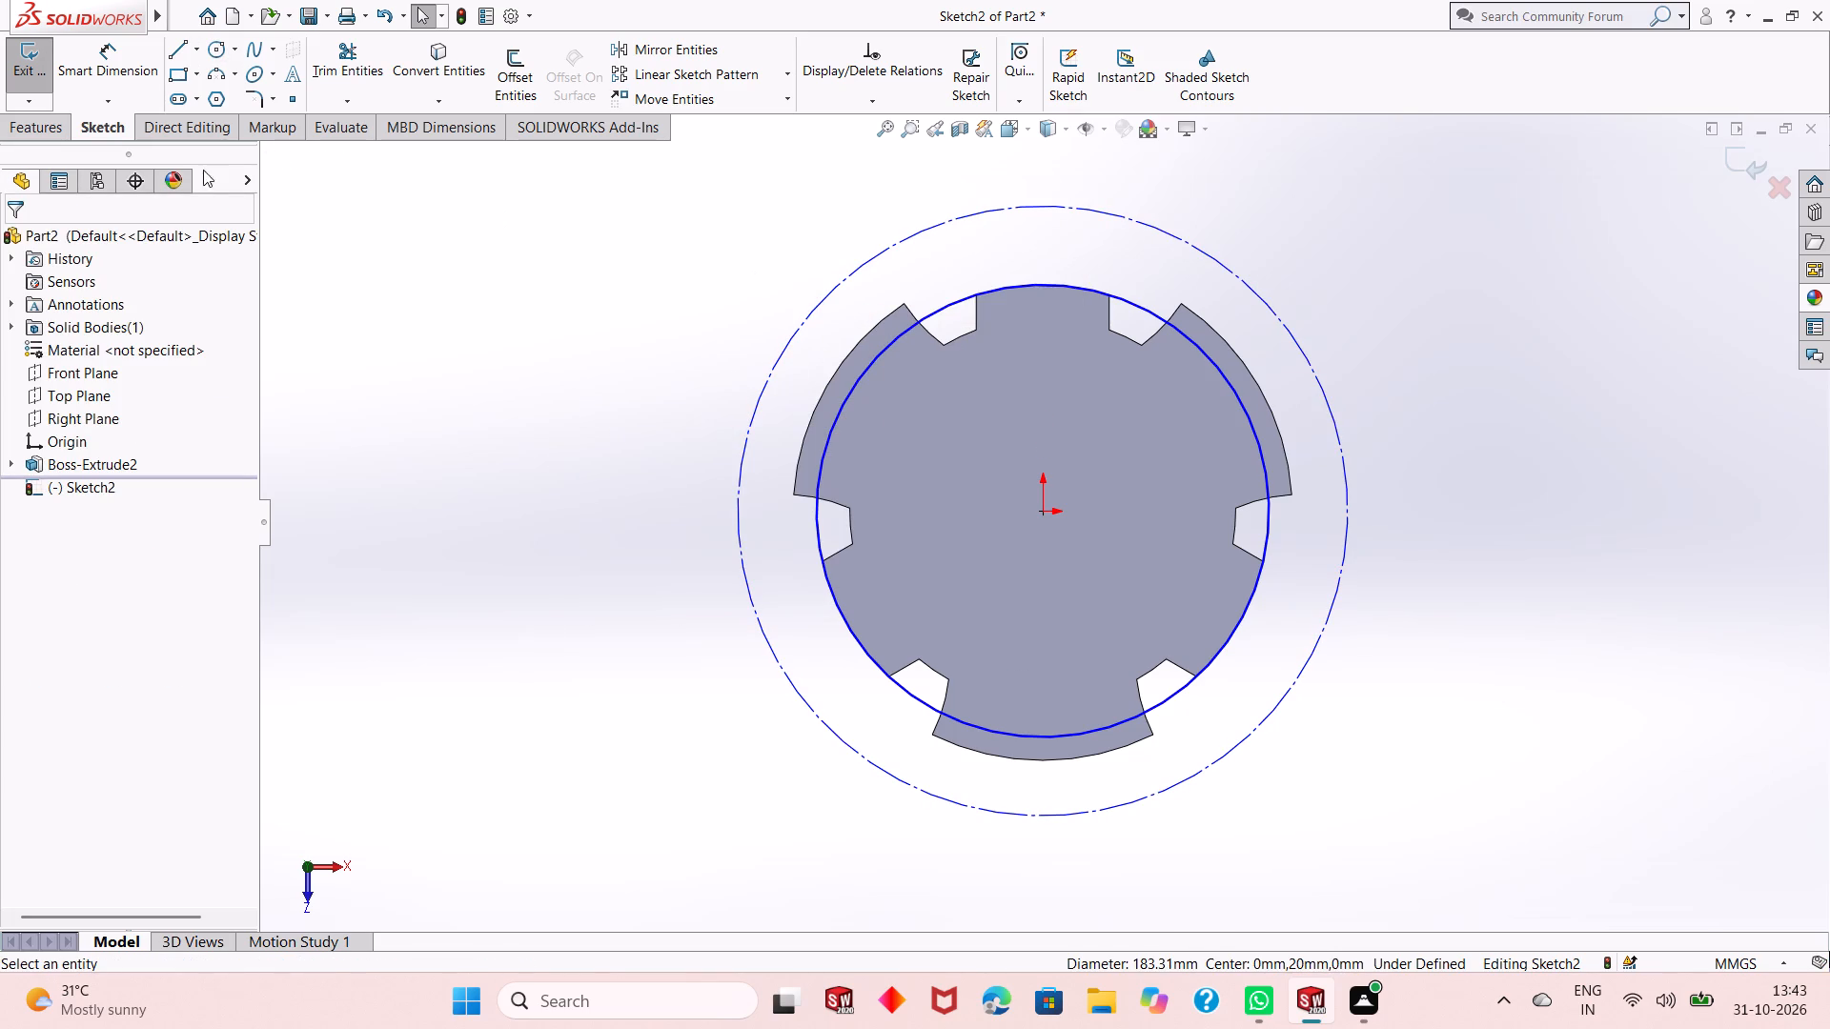
Dimension the outer construction circle to a diameter of 180 mm.
left_click(94, 66)
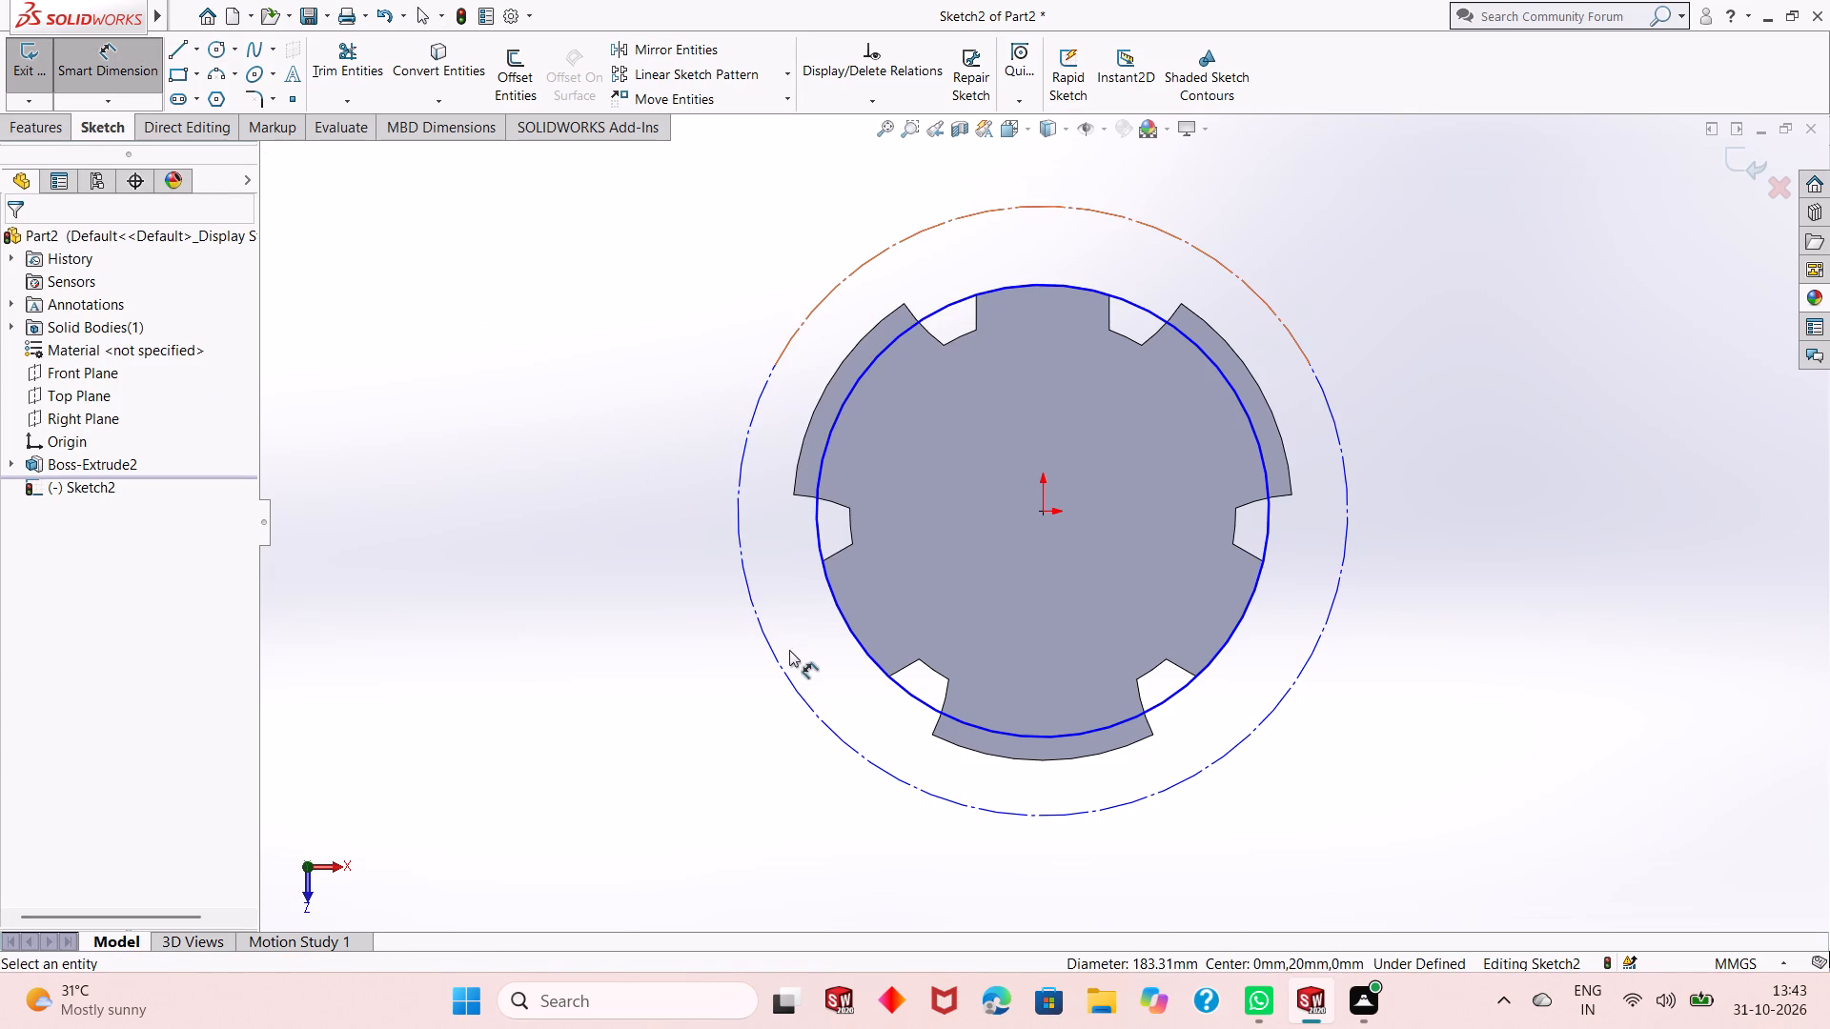
left_click(783, 676)
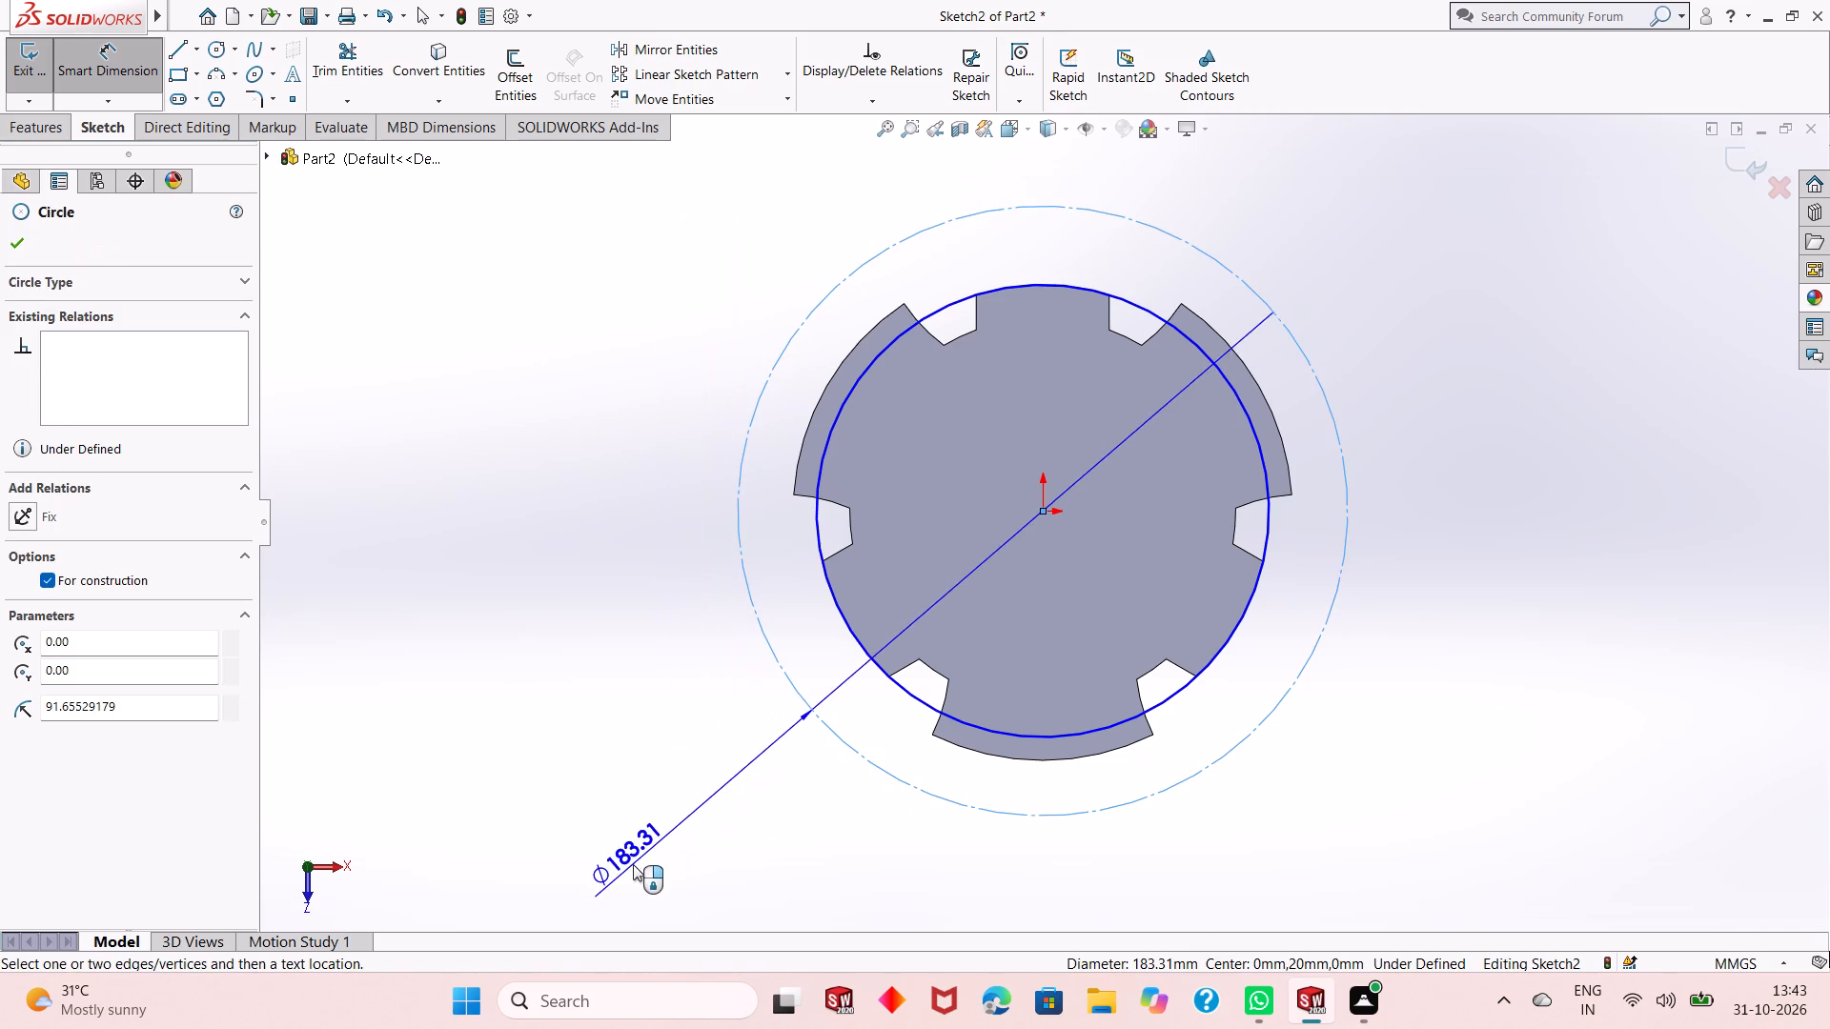
left_click(633, 865)
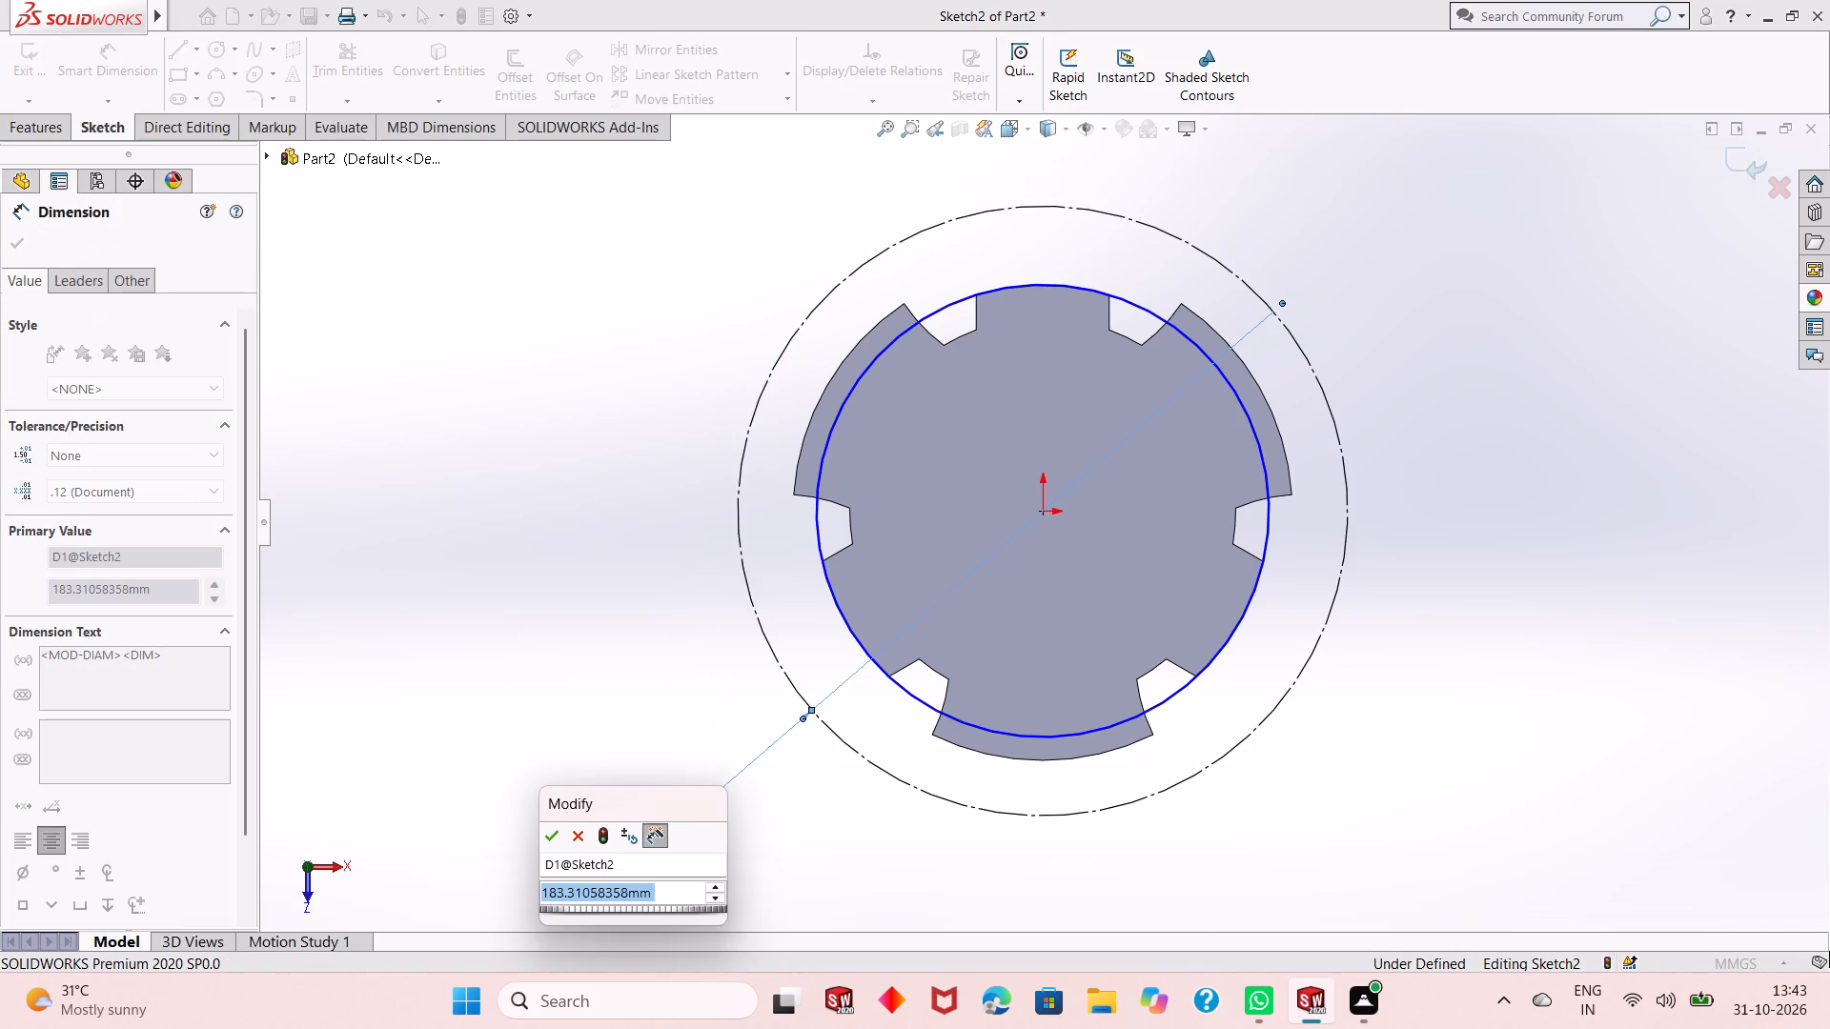
type("180")
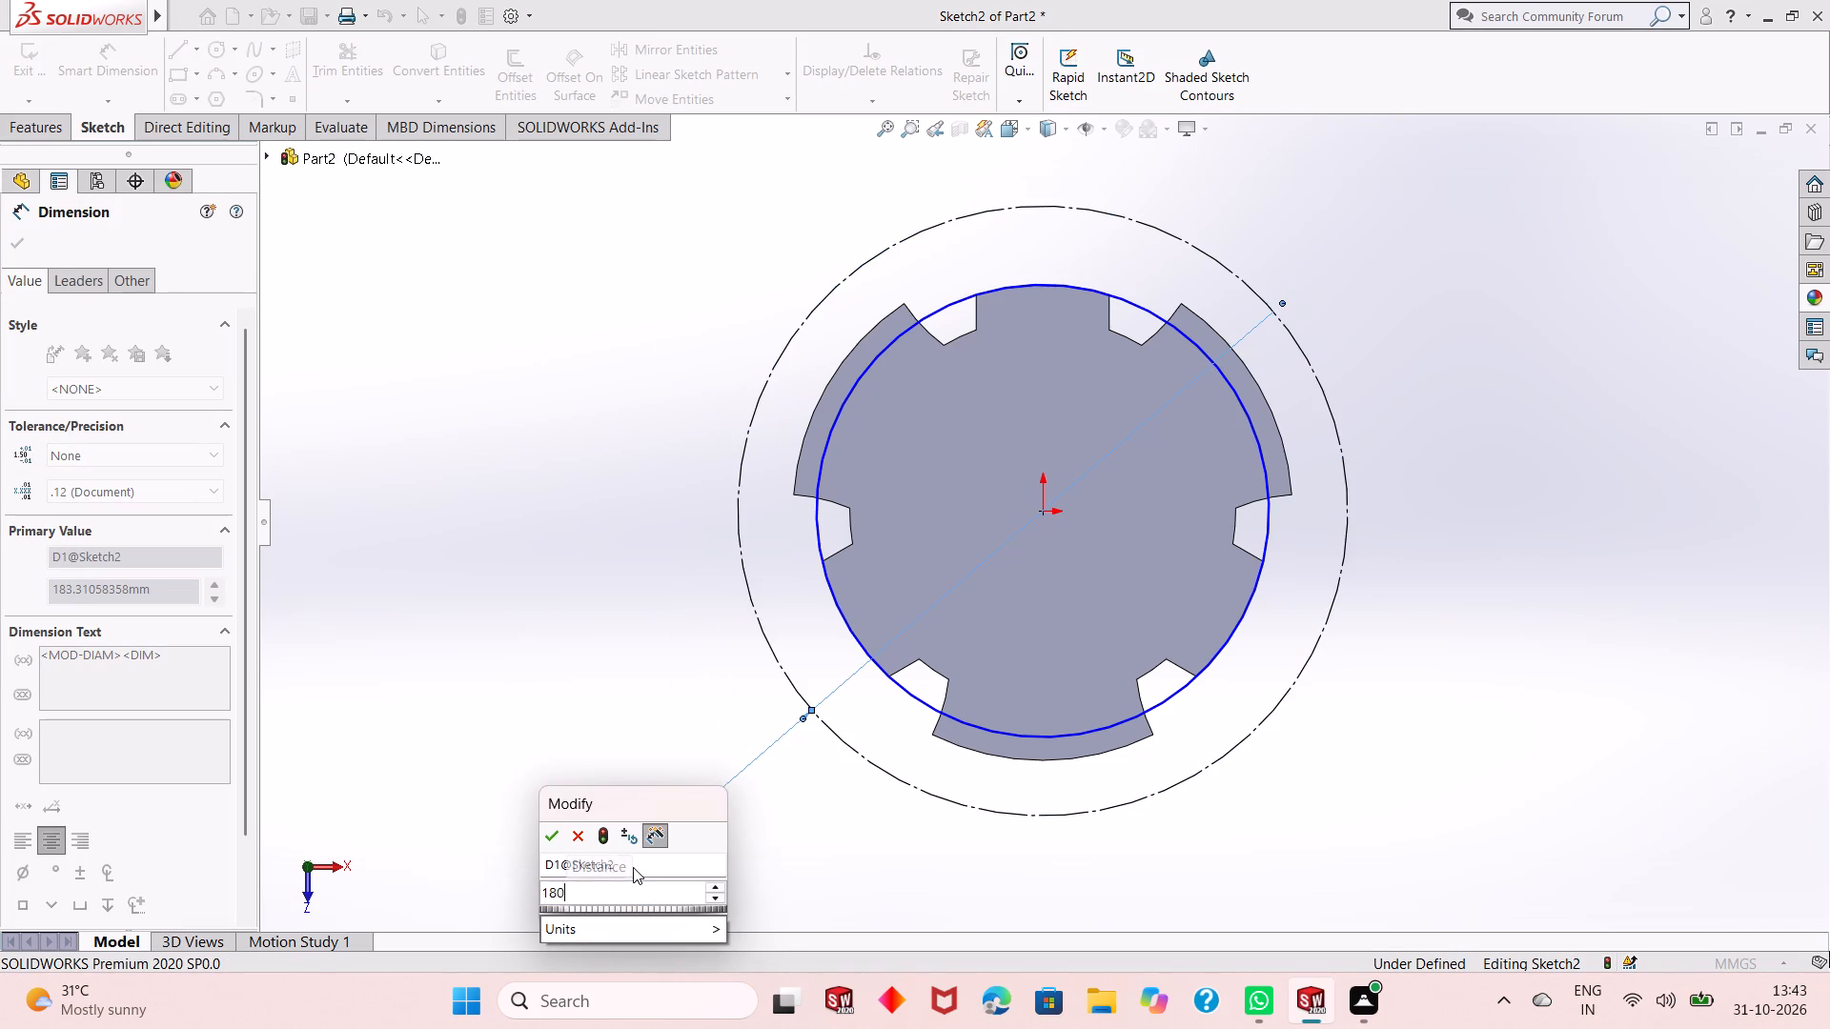
key("Return")
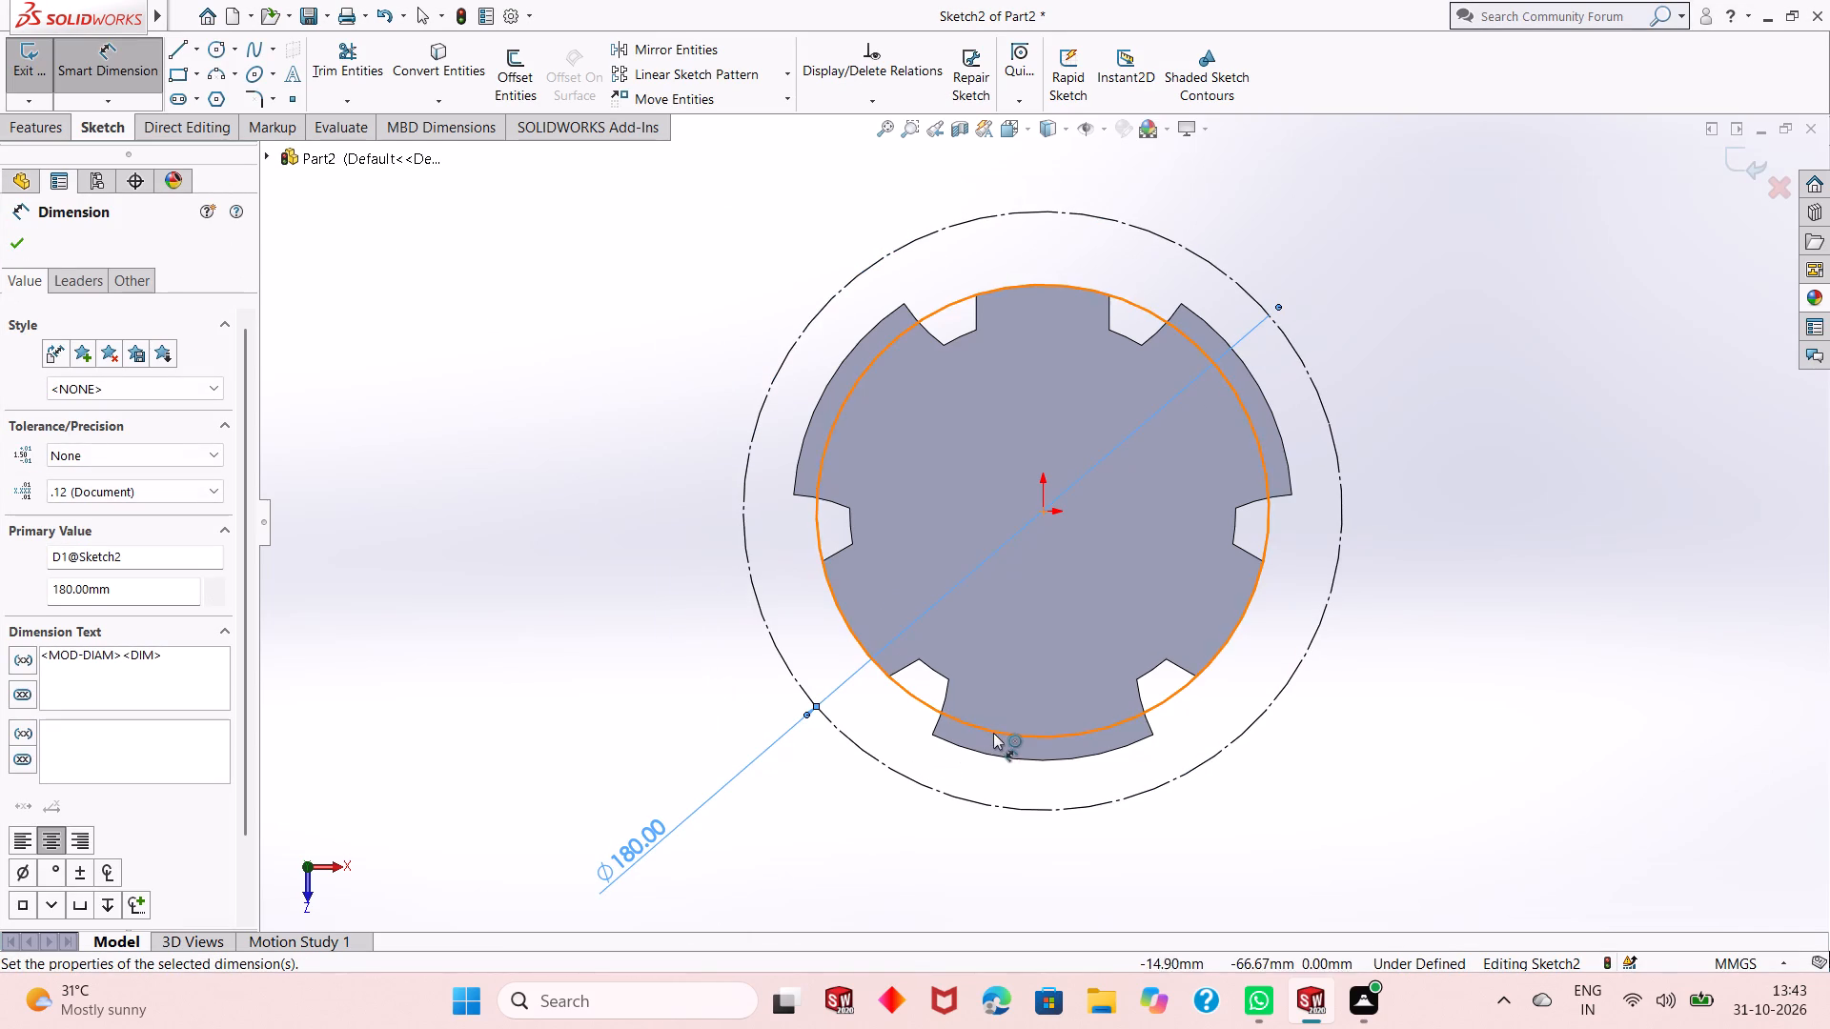
Dimension the inner solid circle's diameter as 68+68 mm and finish dimensioning.
left_click(999, 733)
left_click(1332, 834)
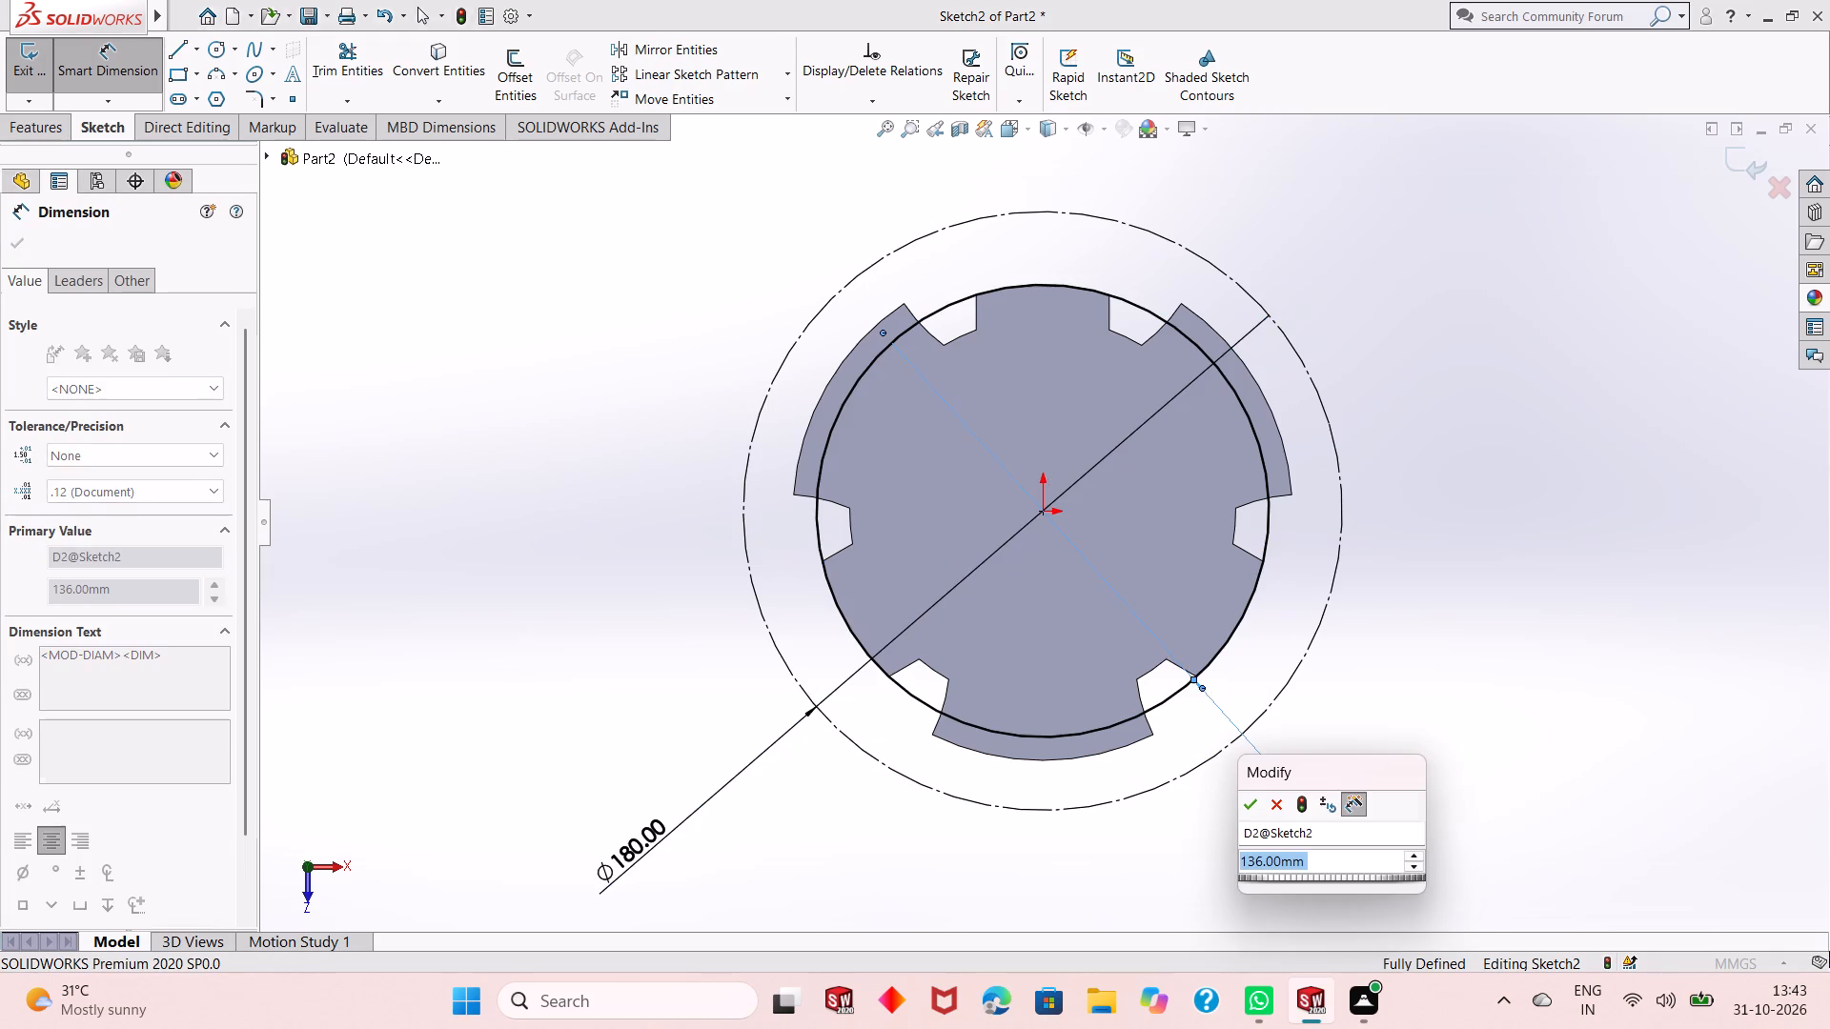
type("68+68")
key("Return")
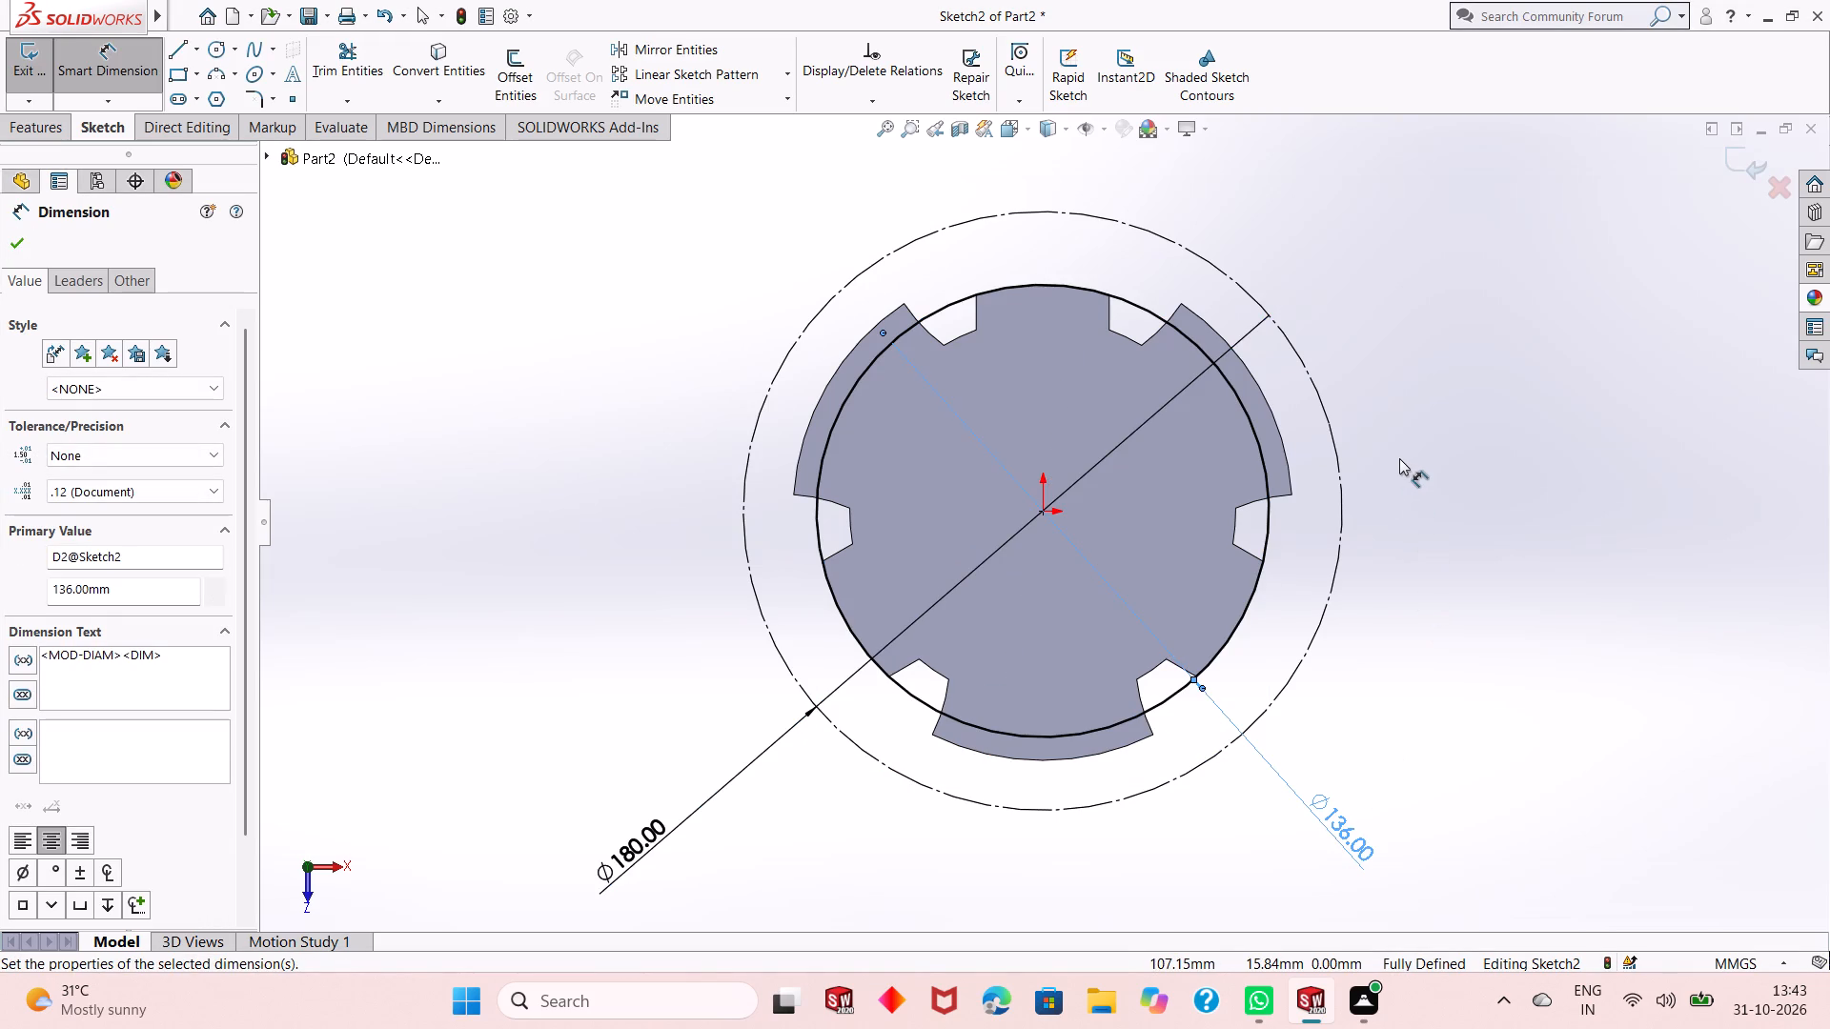
right_click(1426, 313)
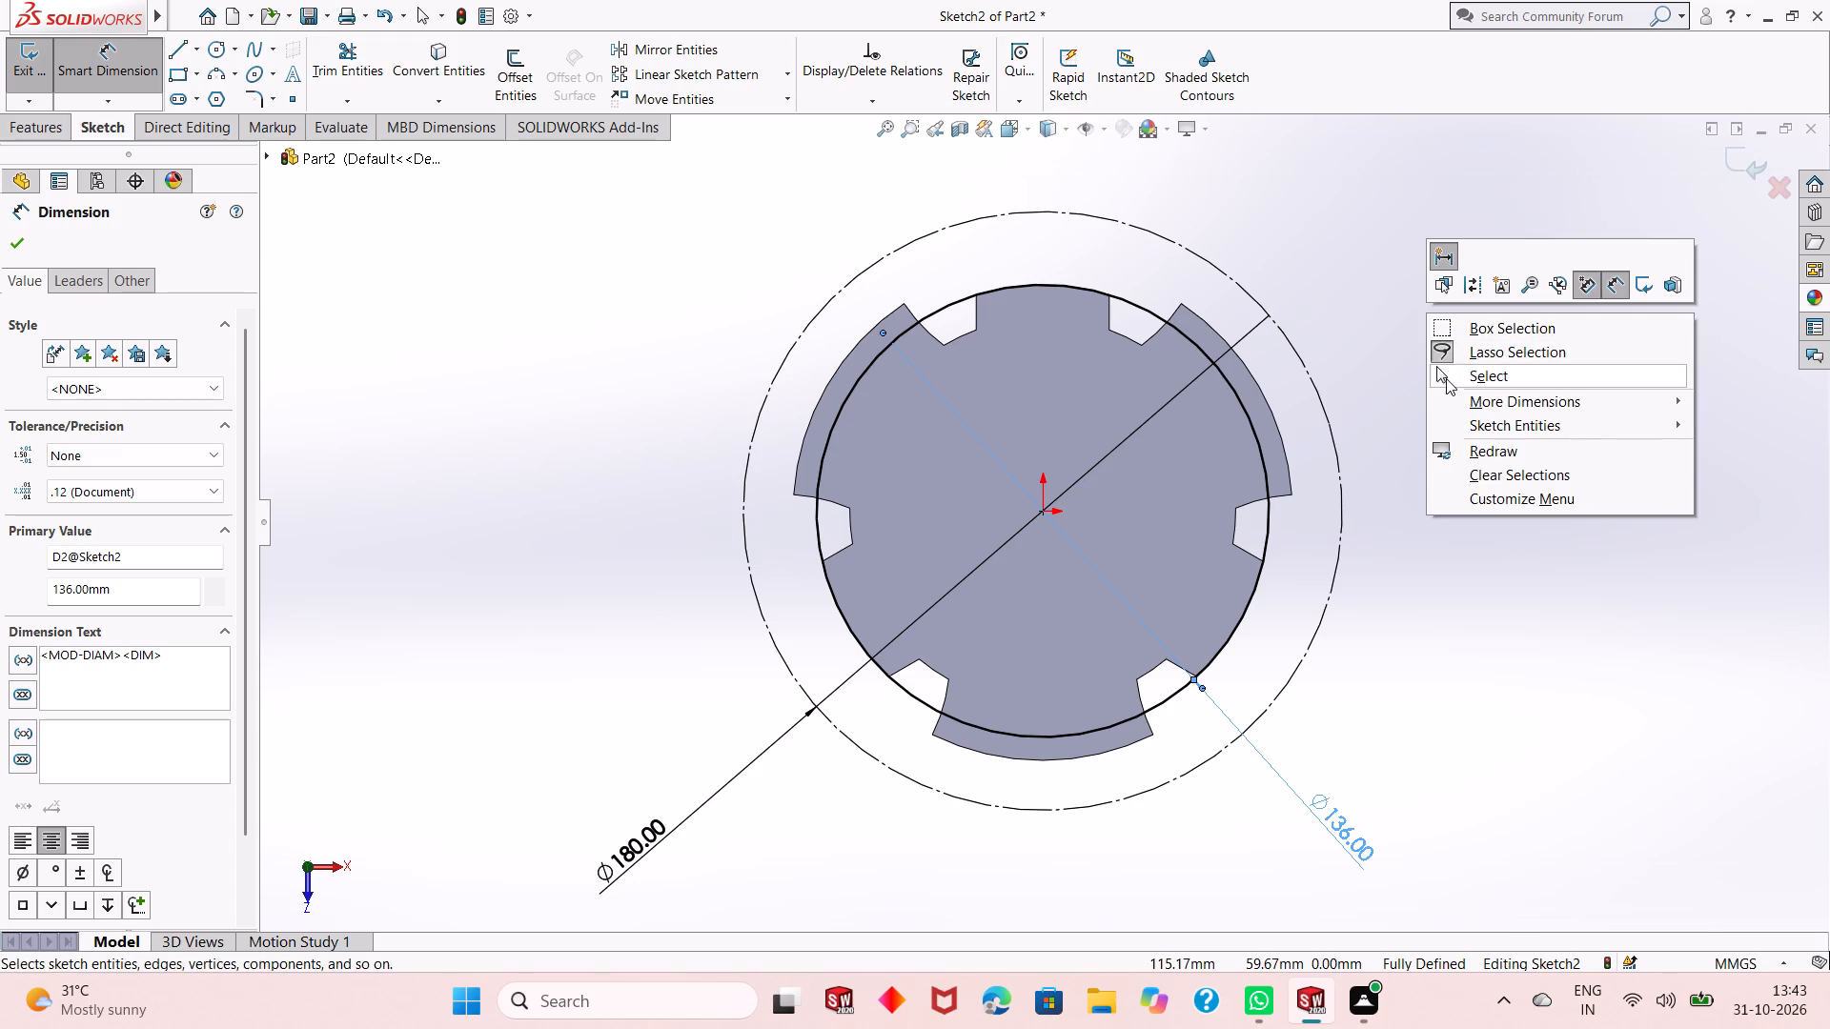
left_click(1446, 379)
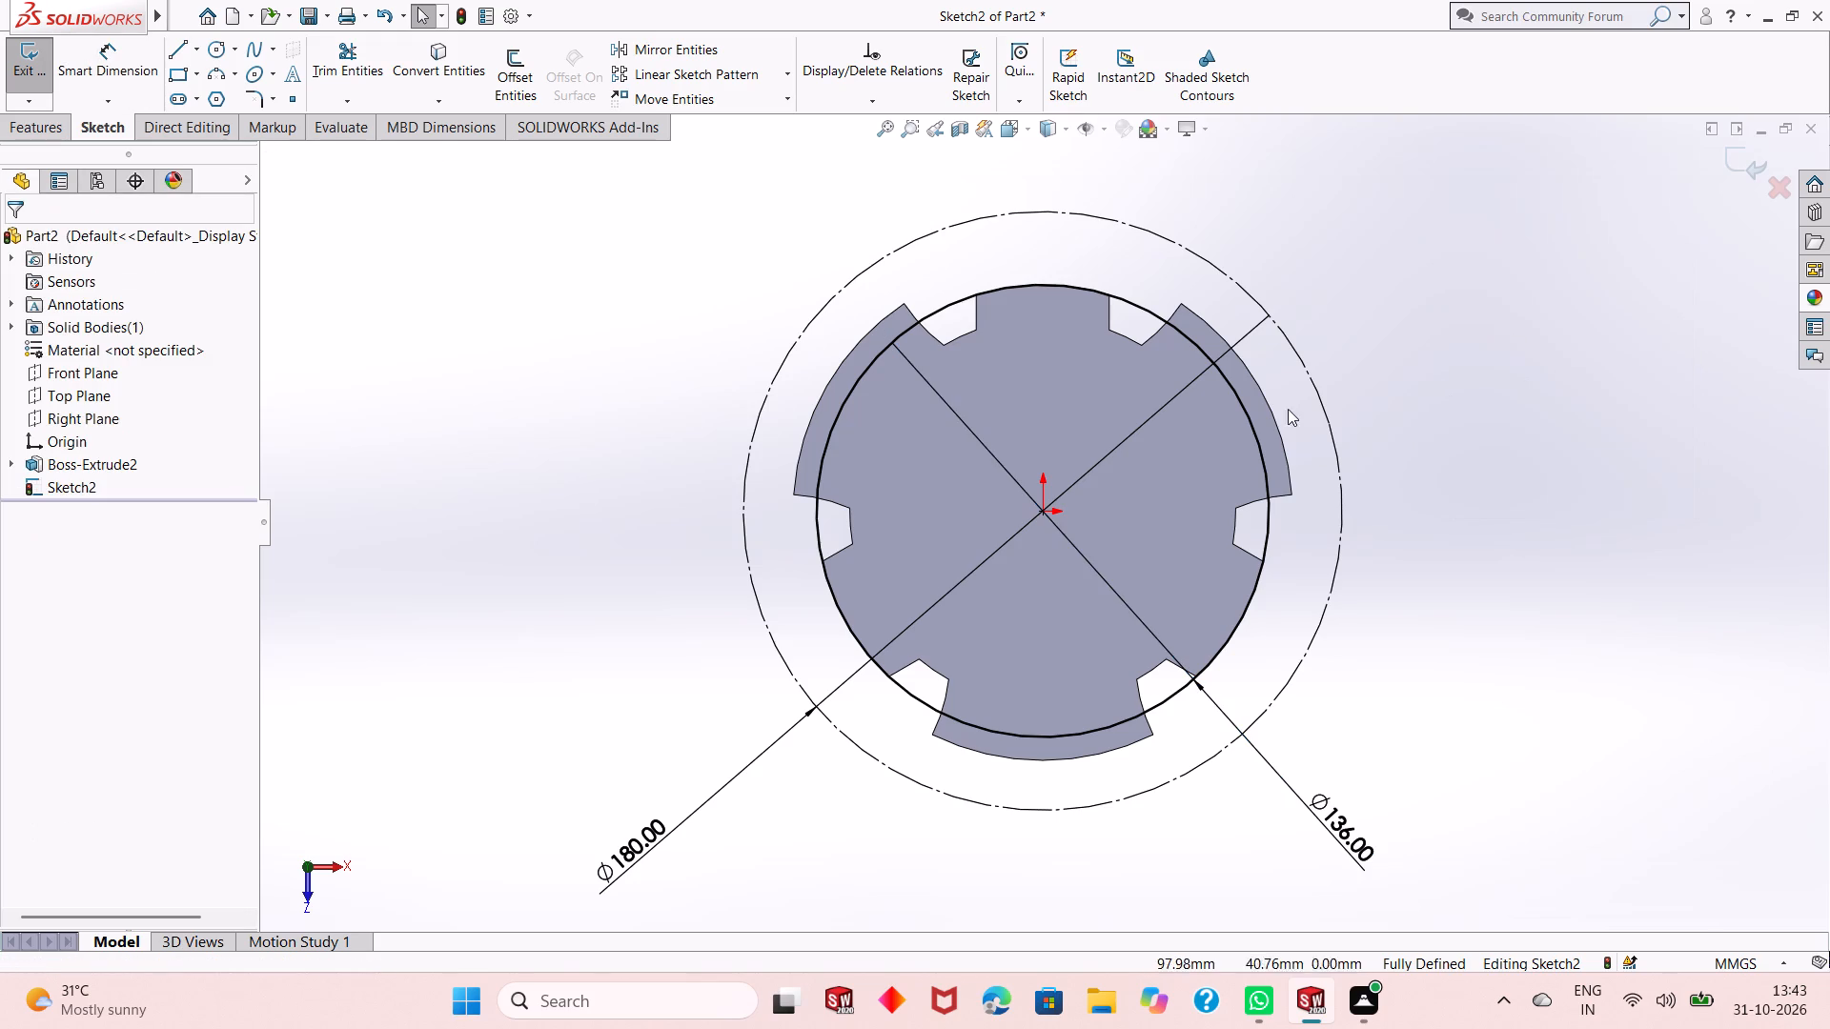
Sketch a circle of about 49 mm radius centred on the top quadrant point of the 180 mm construction circle.
scroll(1154, 496, "up", 2)
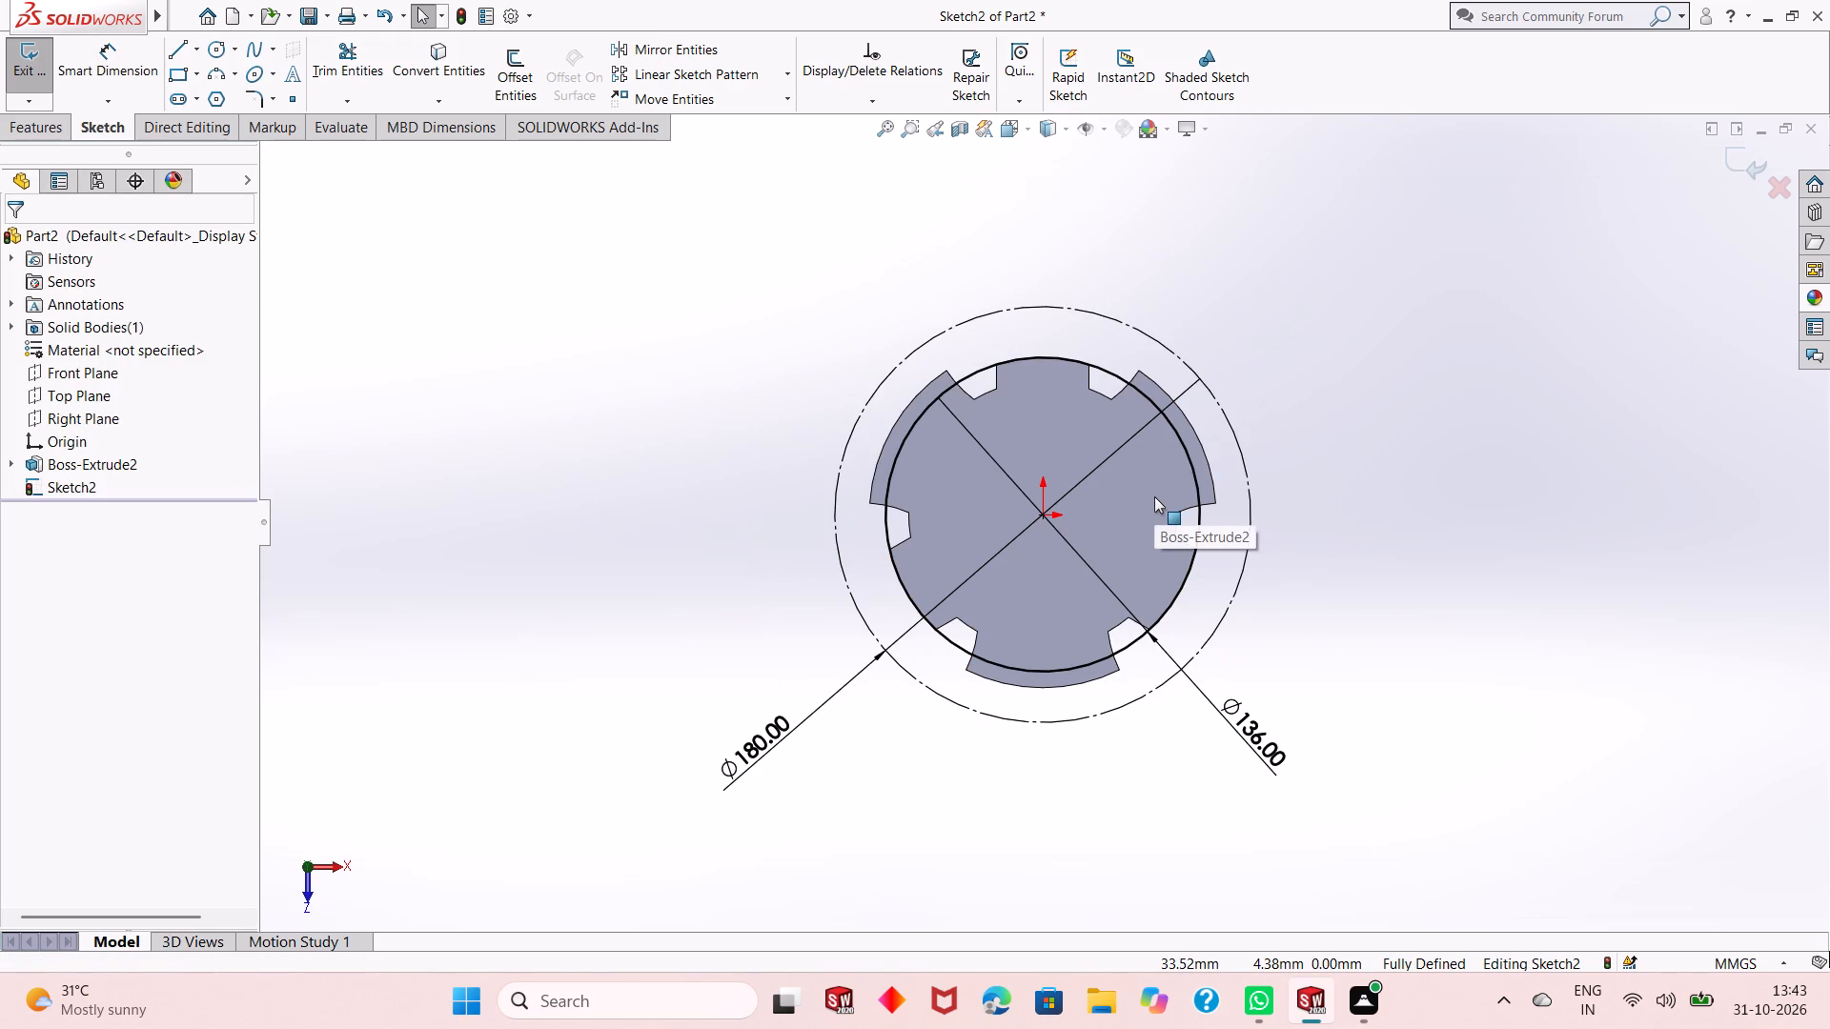
scroll(1154, 496, "up", 1)
middle_click_drag(1132, 530, 1175, 373)
scroll(1069, 431, "down", 3)
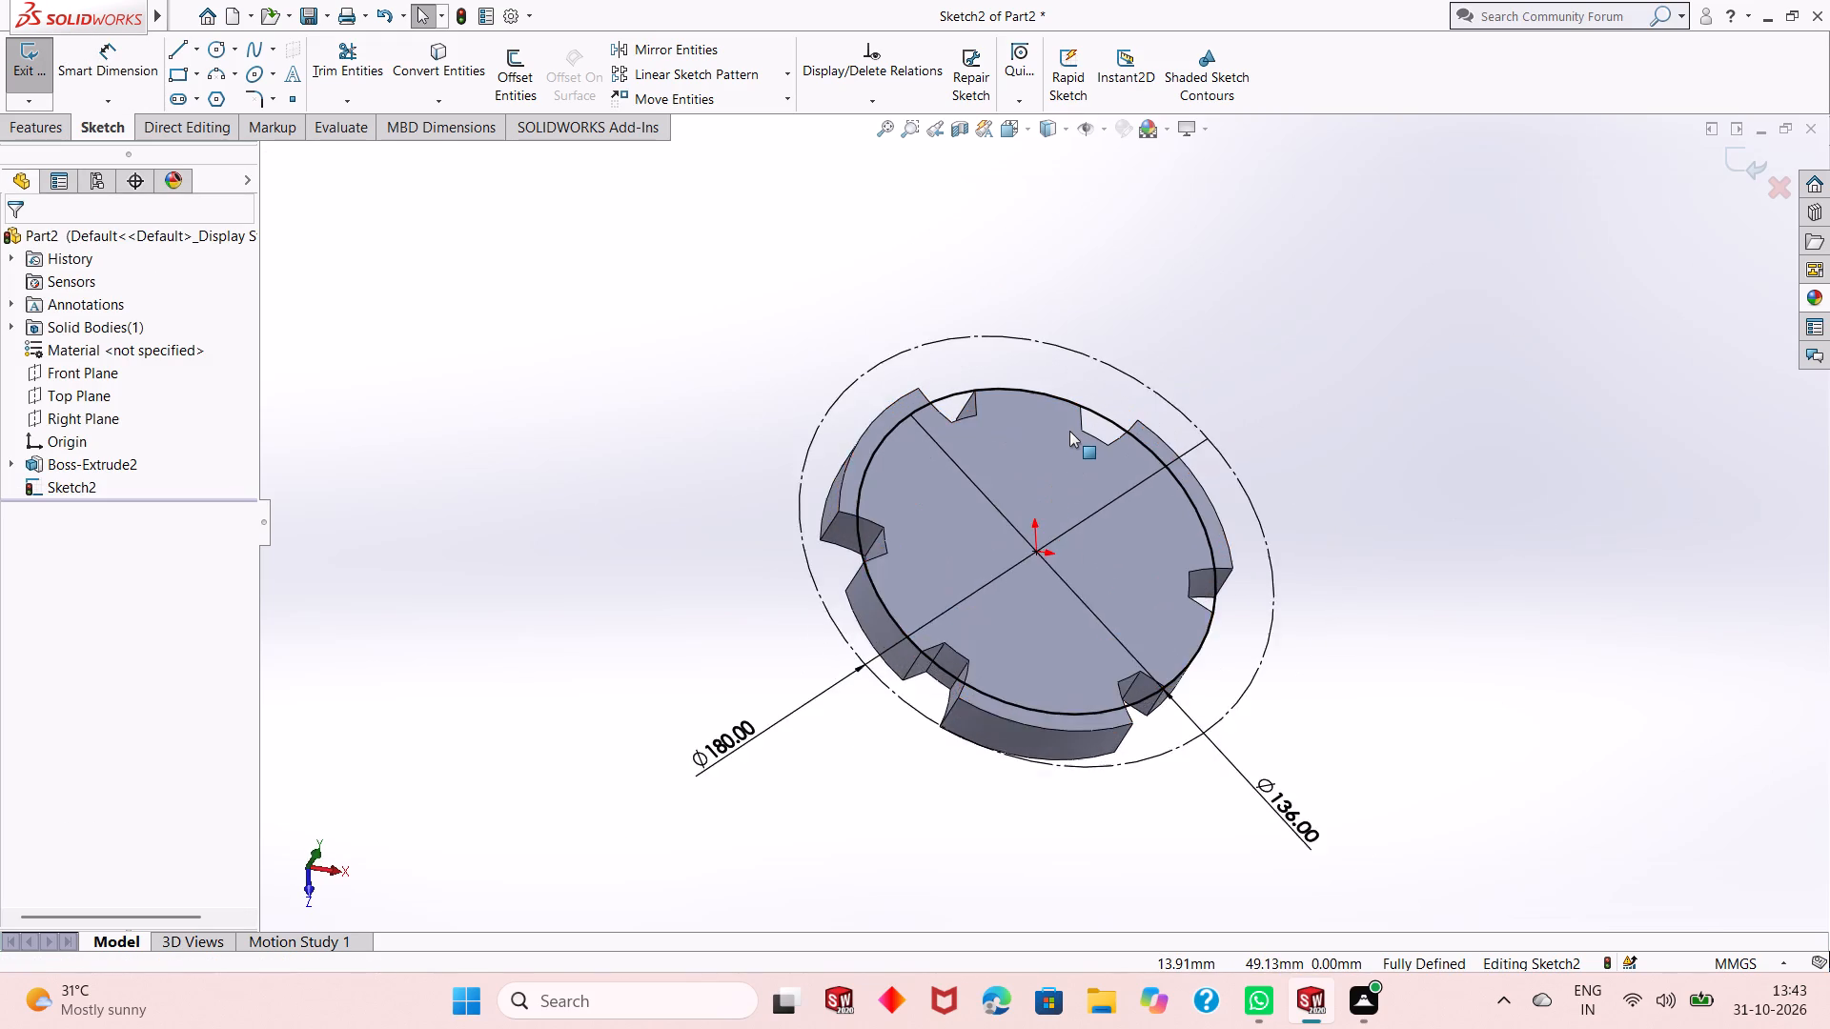
key("ctrl+8")
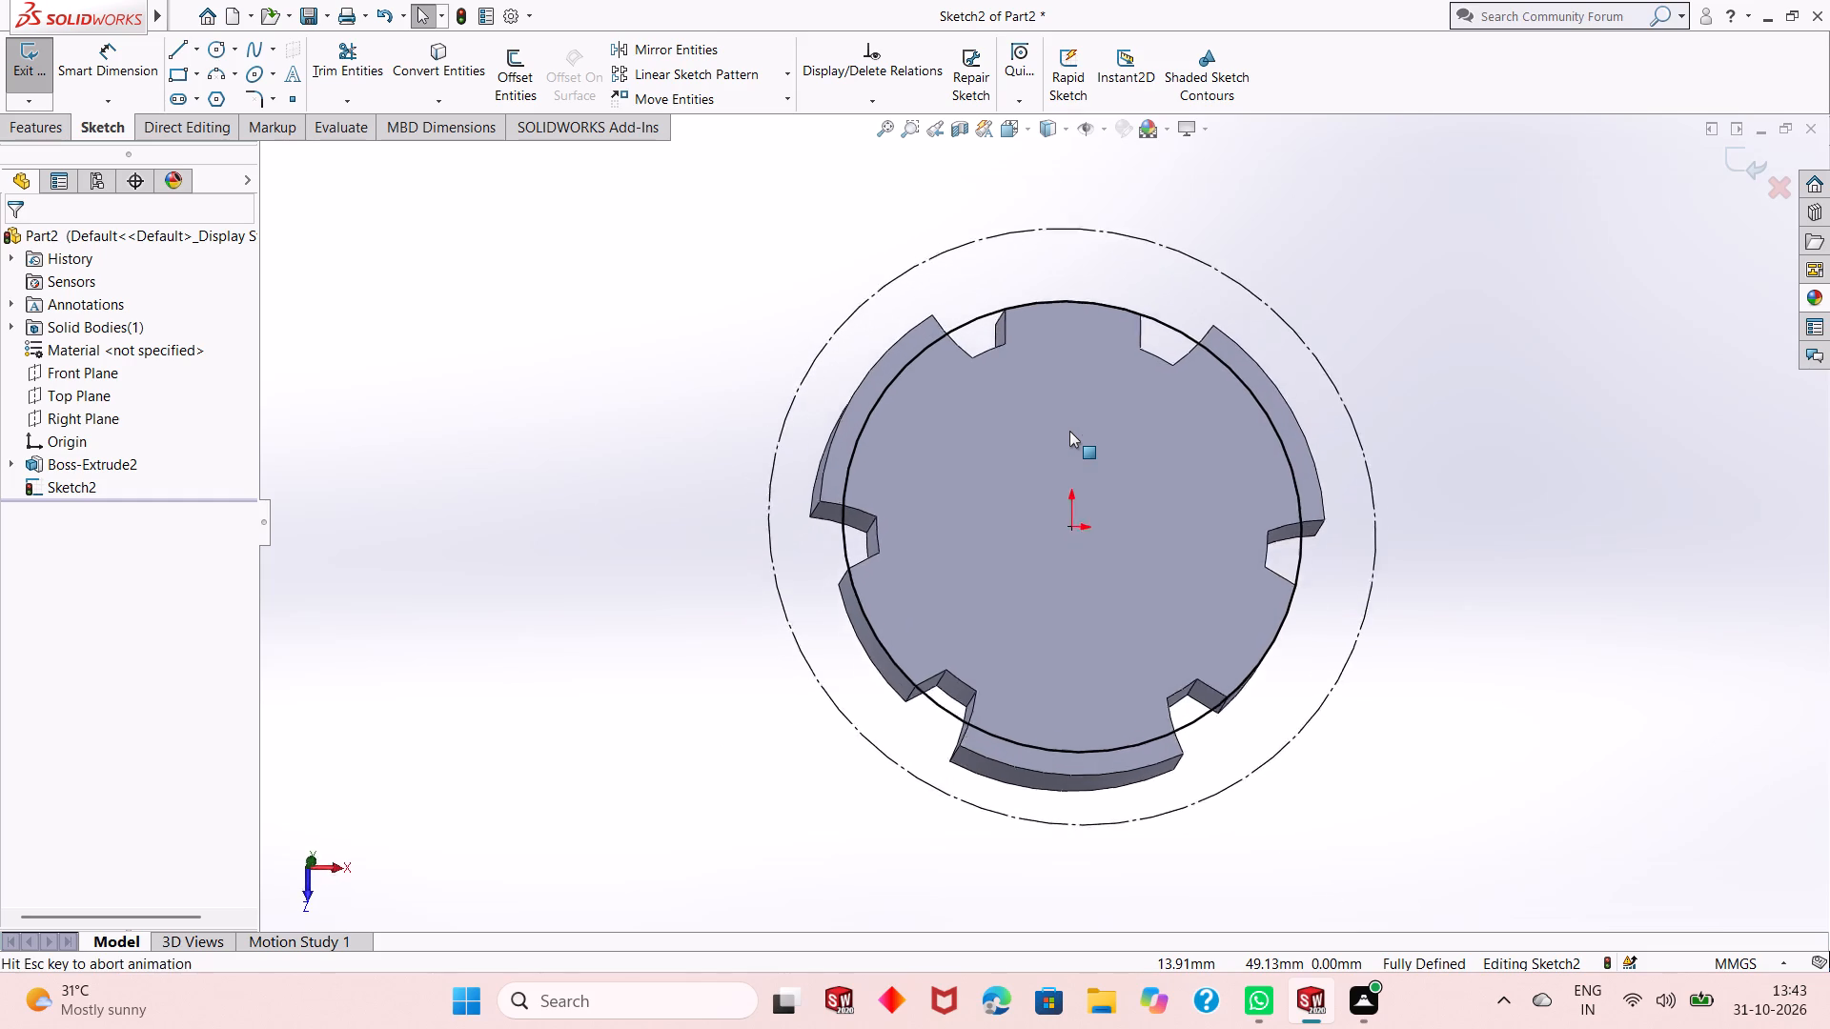
scroll(1223, 433, "up", 1)
scroll(1257, 196, "down", 1)
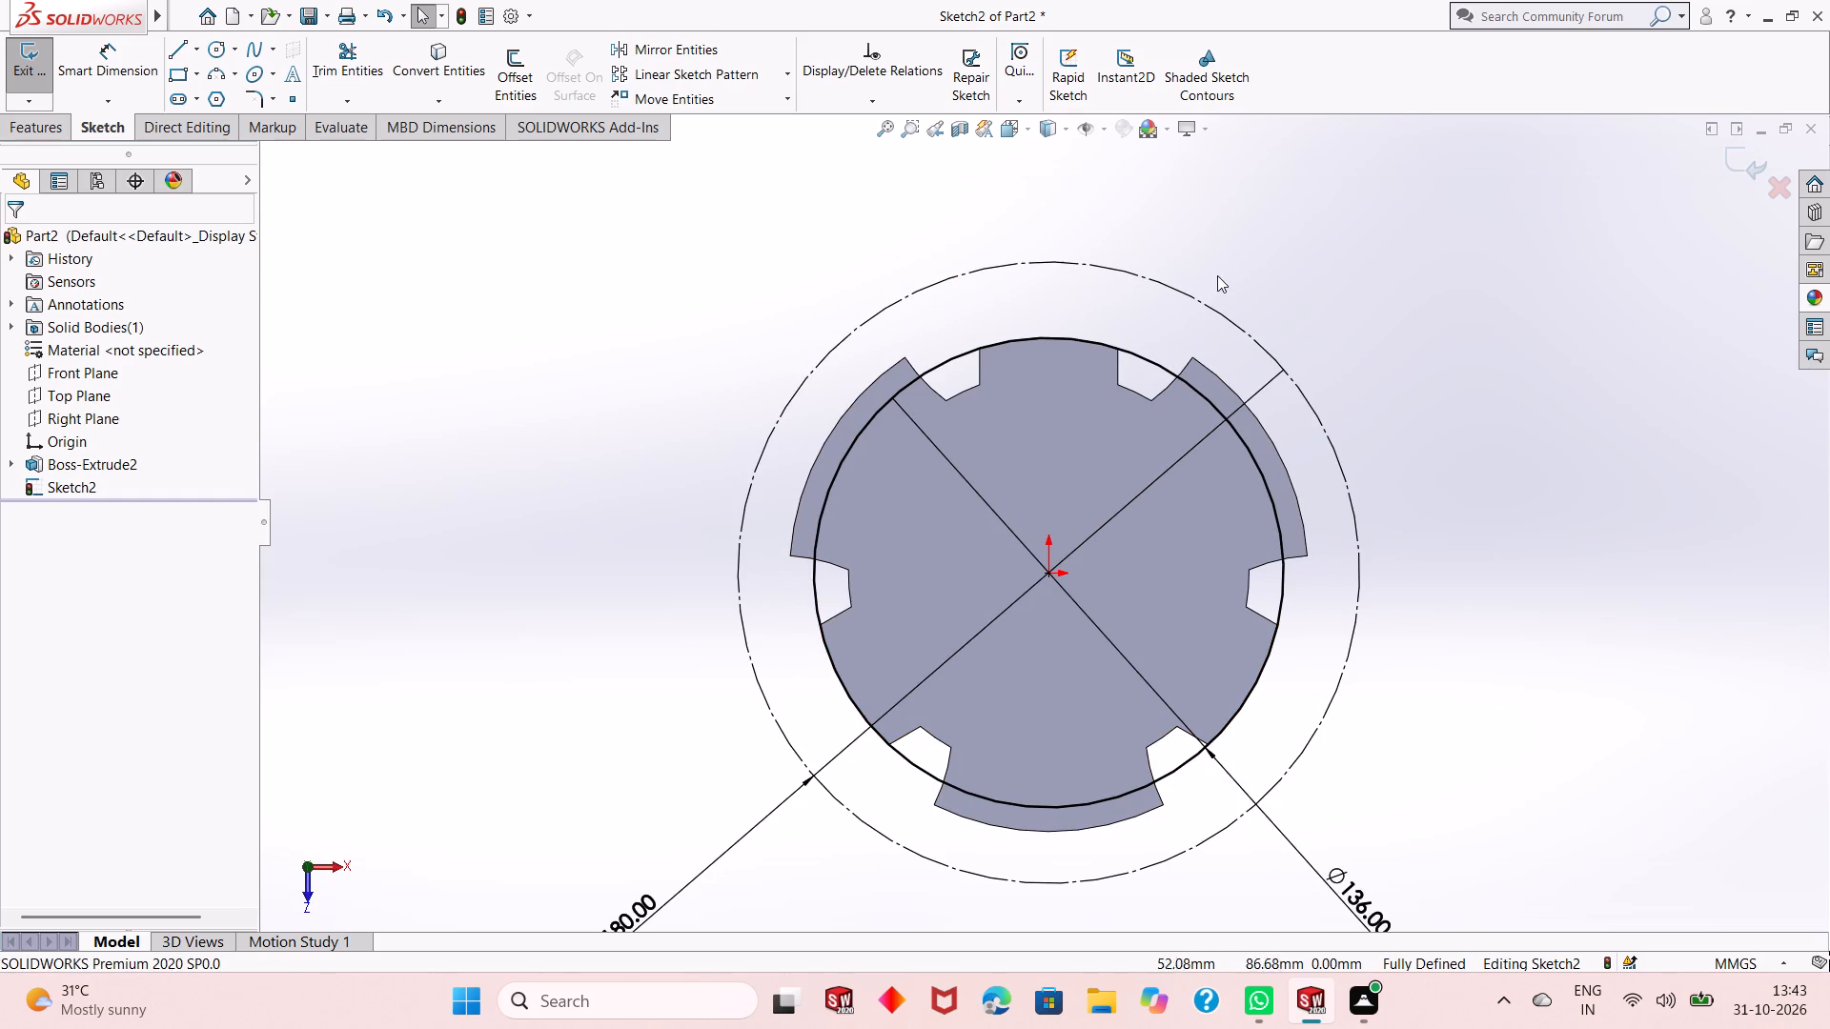
left_click(213, 52)
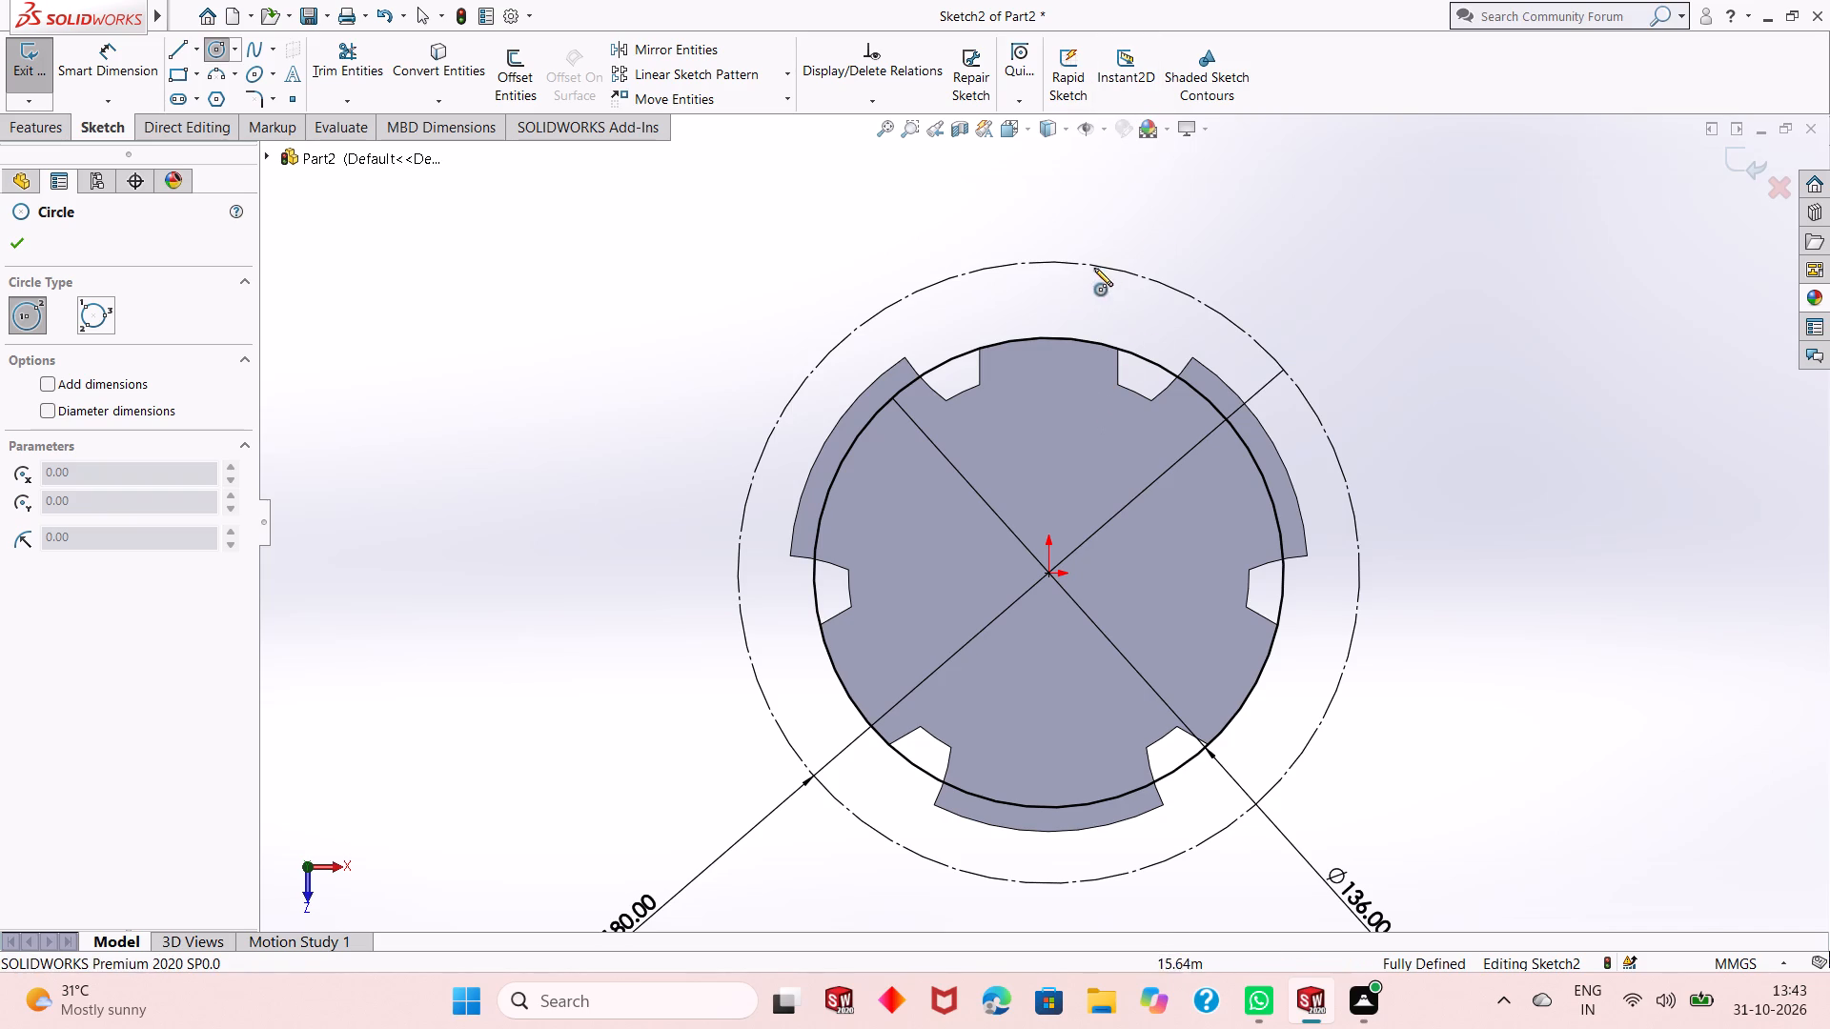
left_click(1047, 260)
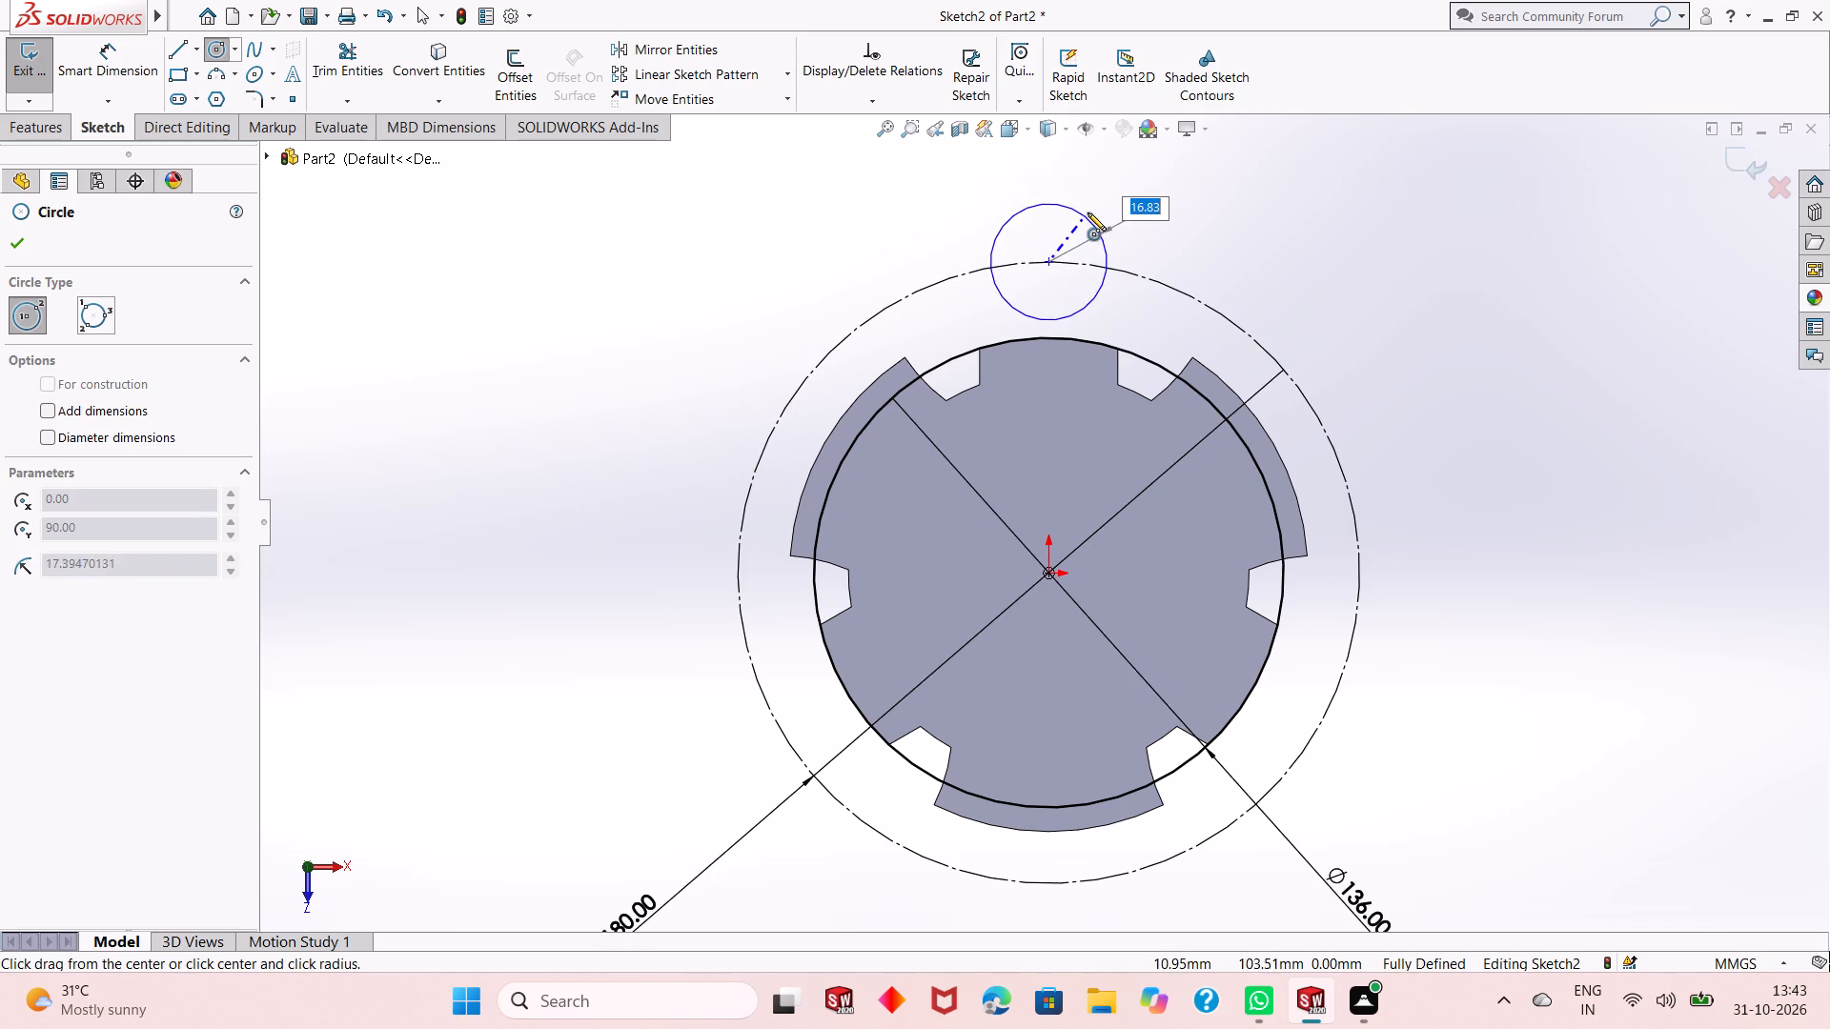
left_click(1208, 208)
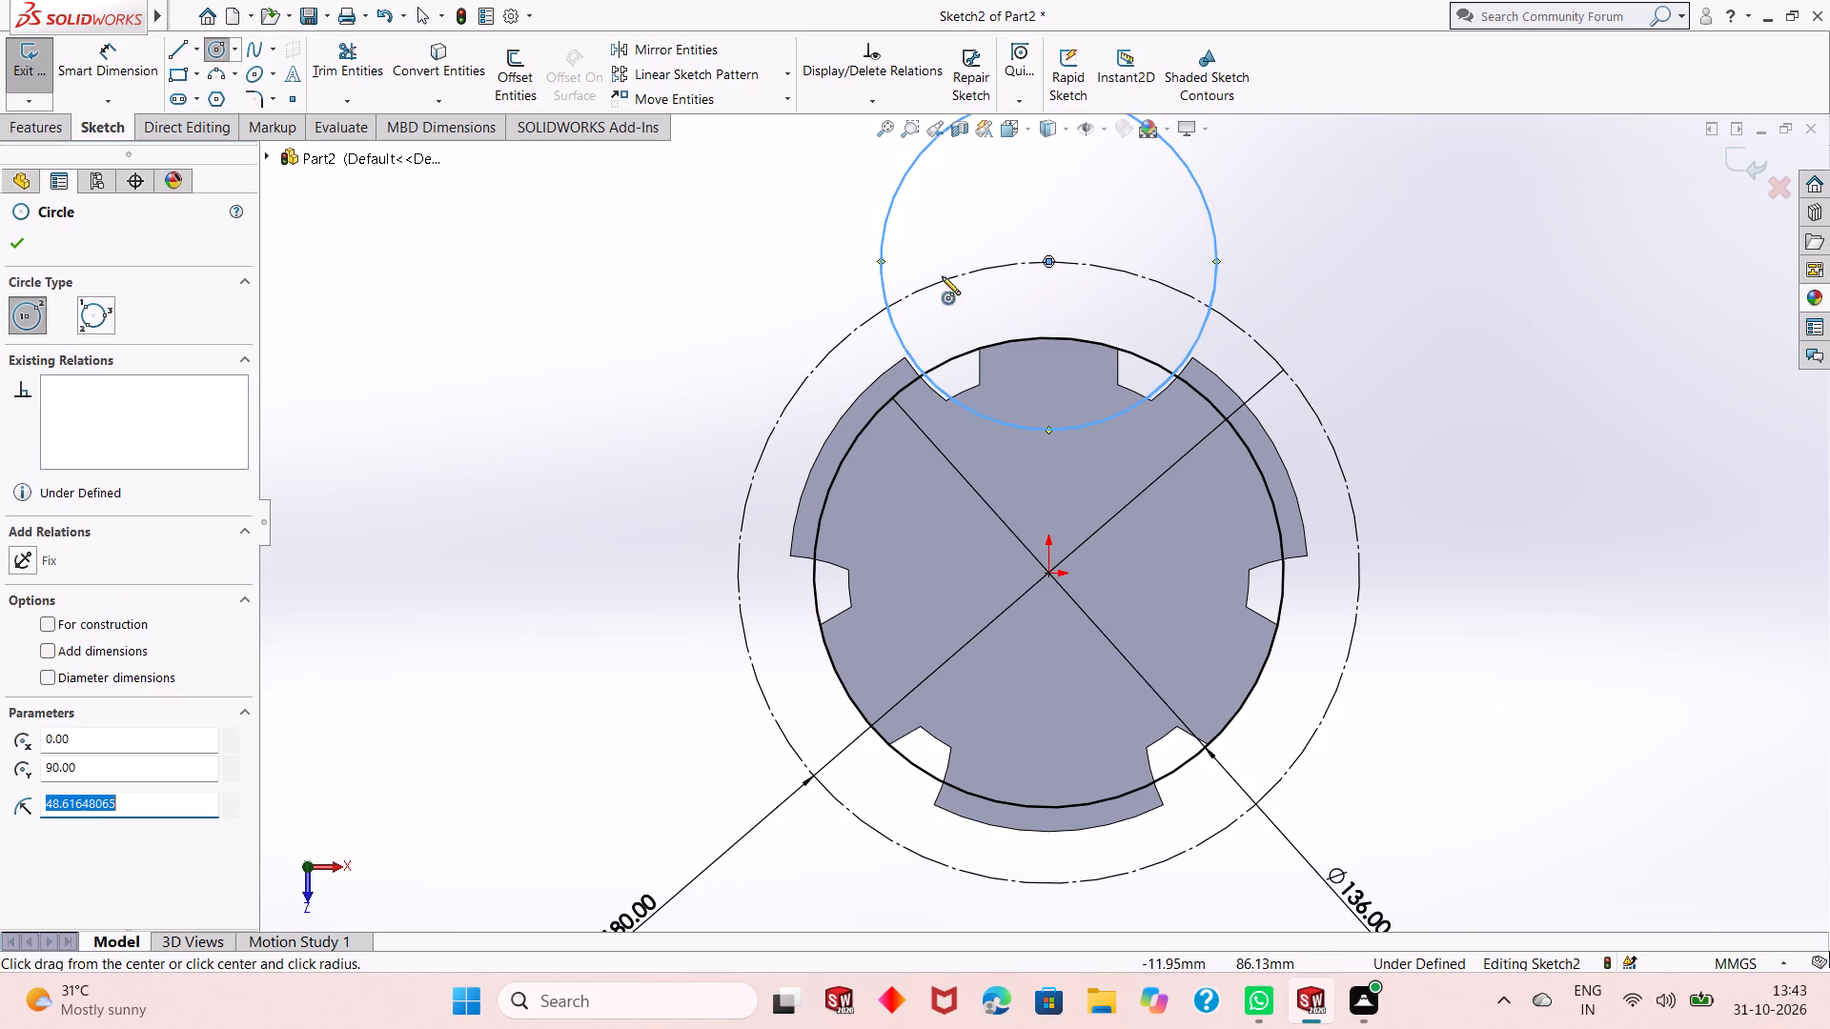
right_click(679, 263)
left_click(686, 271)
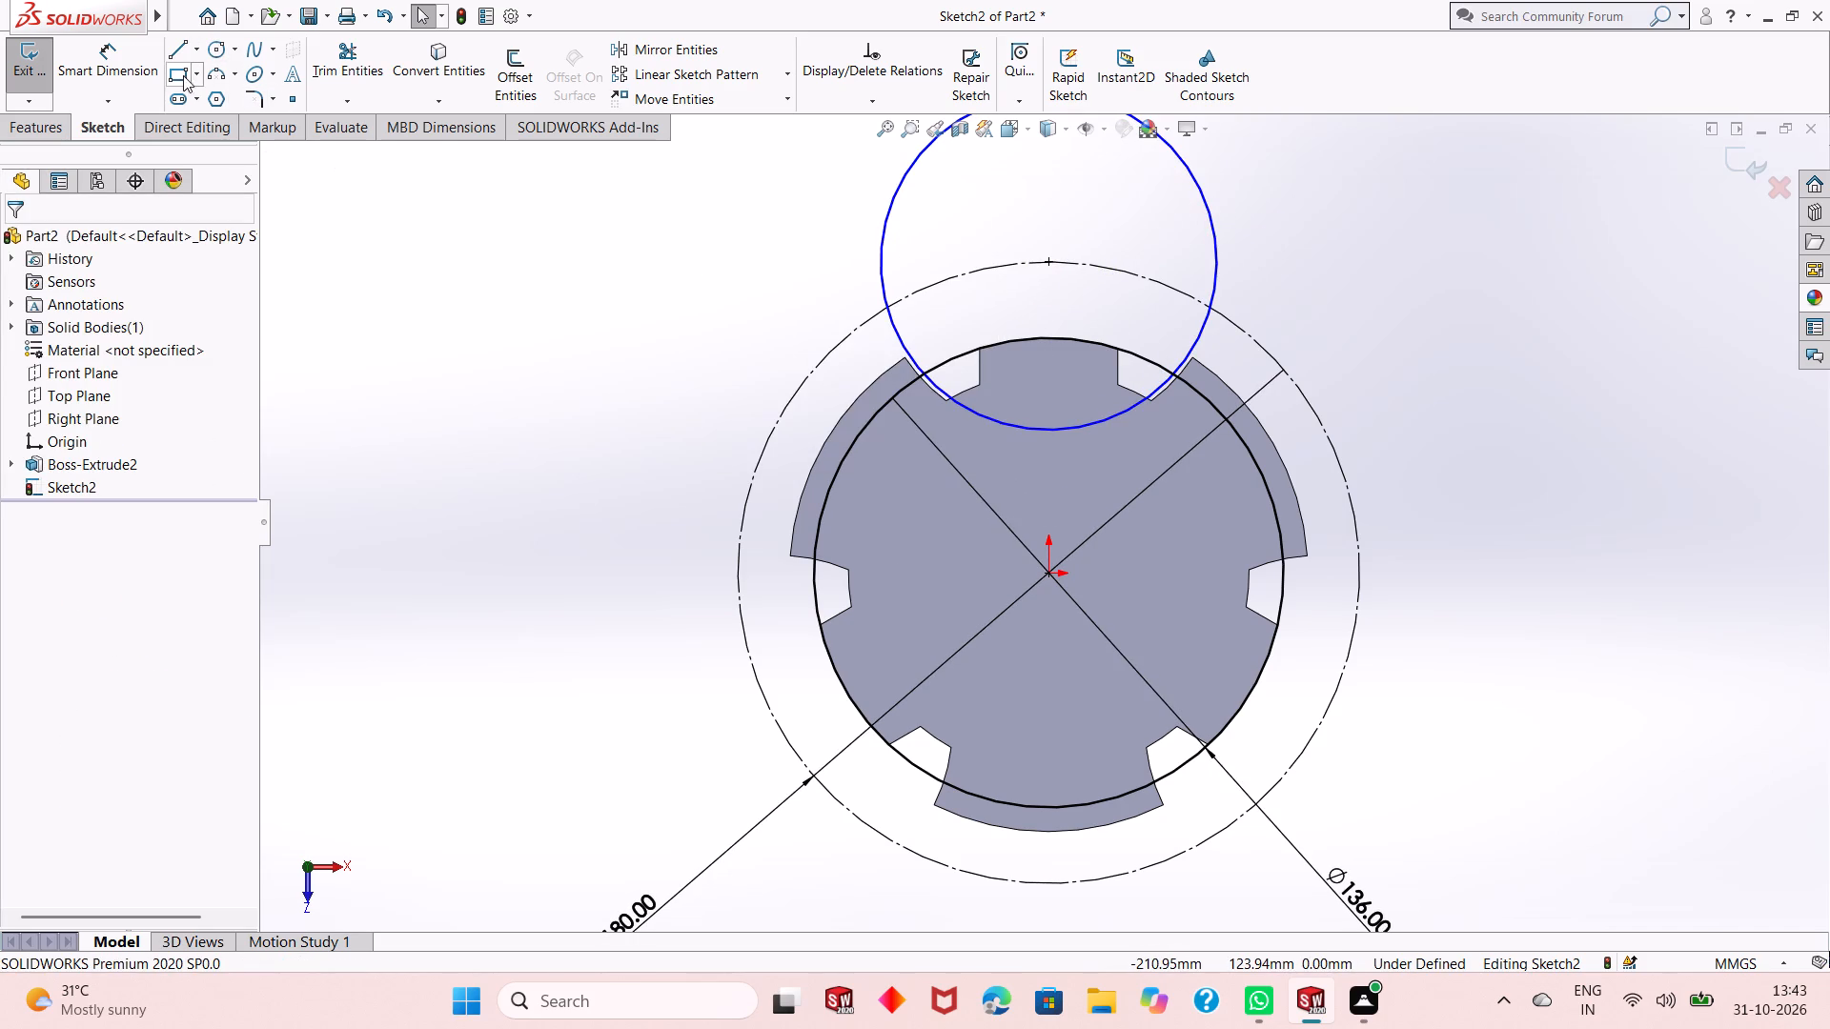
Dimension the new circle at the top of the construction circle to a diameter of 100 mm.
left_click(144, 61)
left_click(945, 397)
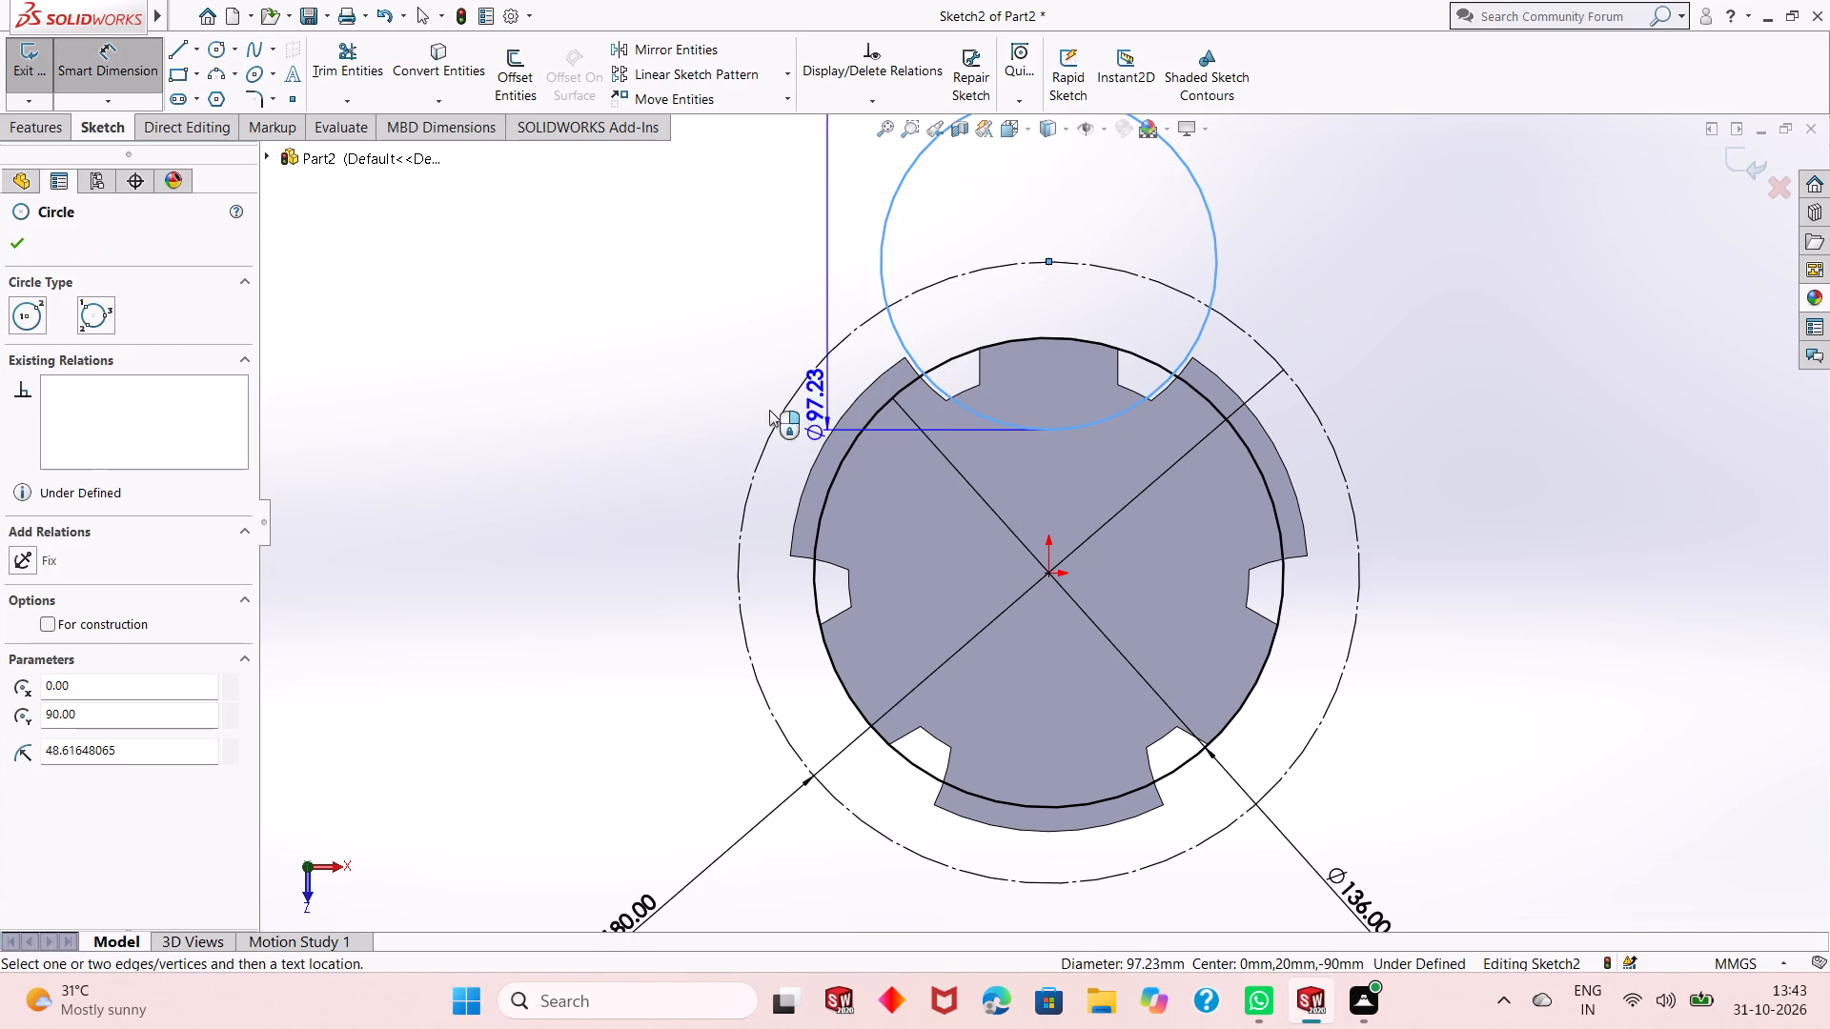
left_click(561, 454)
type("10")
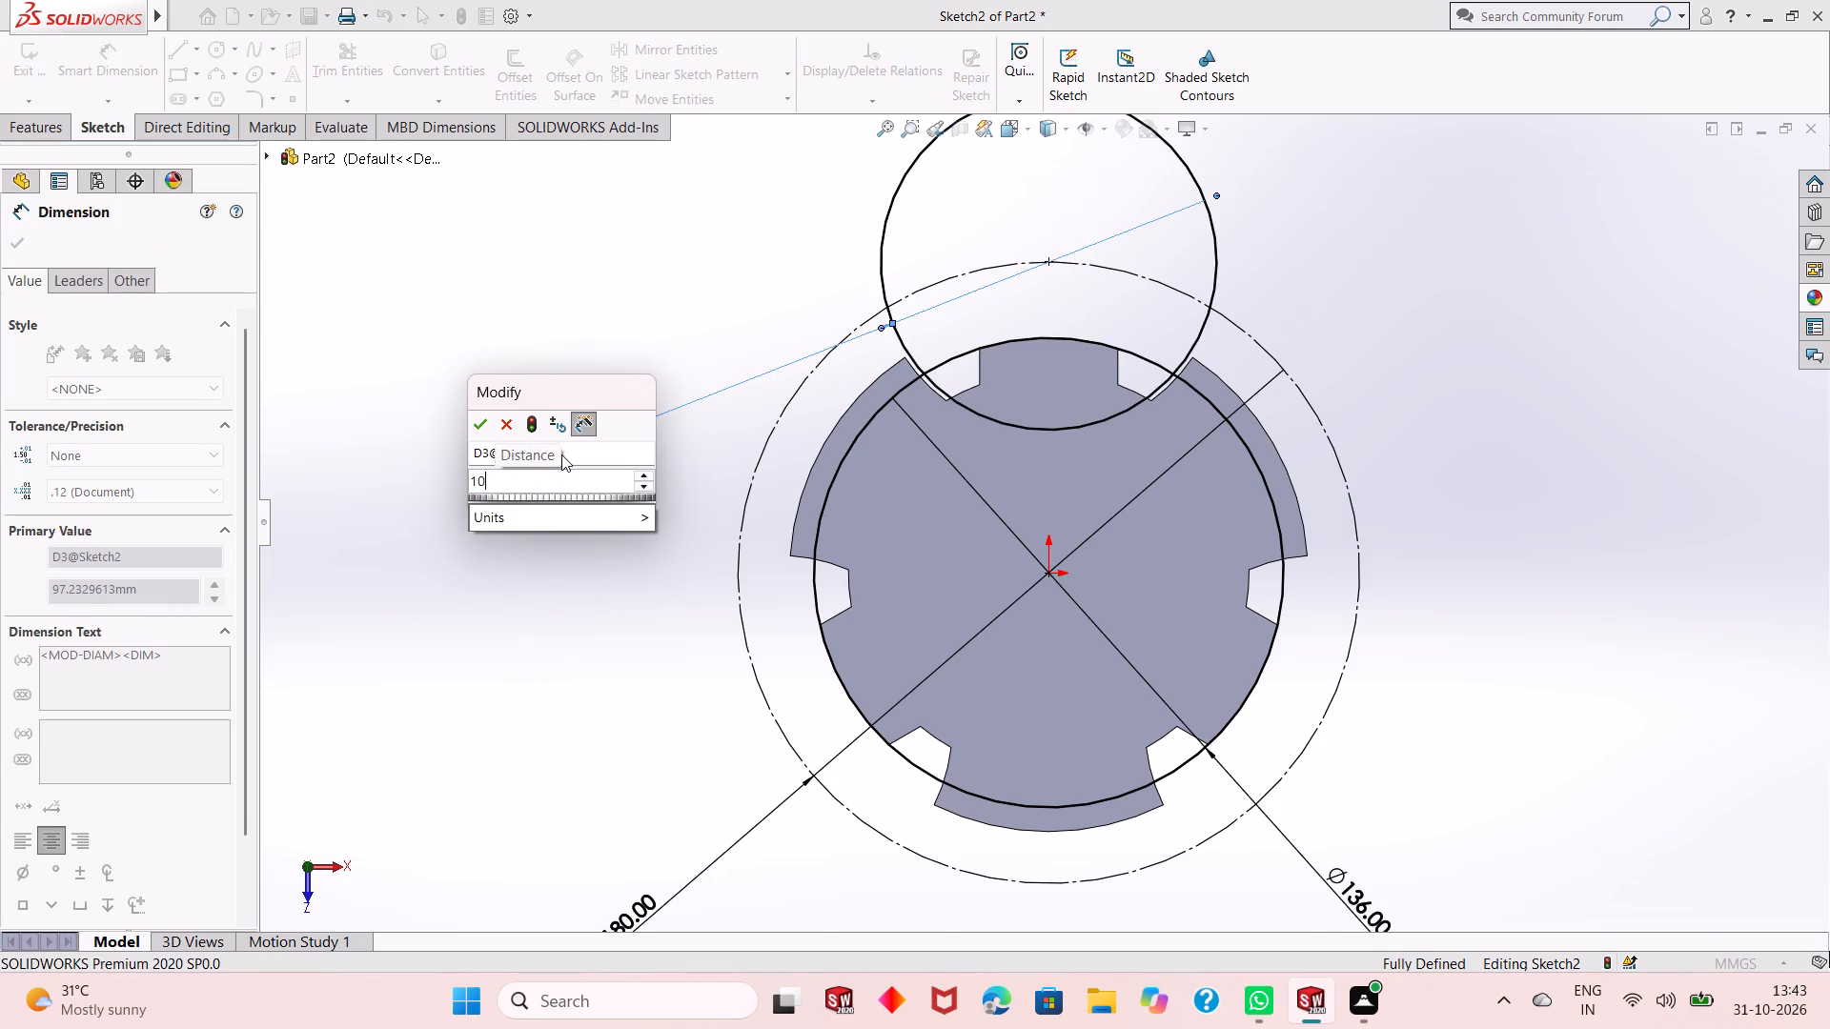
key("0")
key("Return")
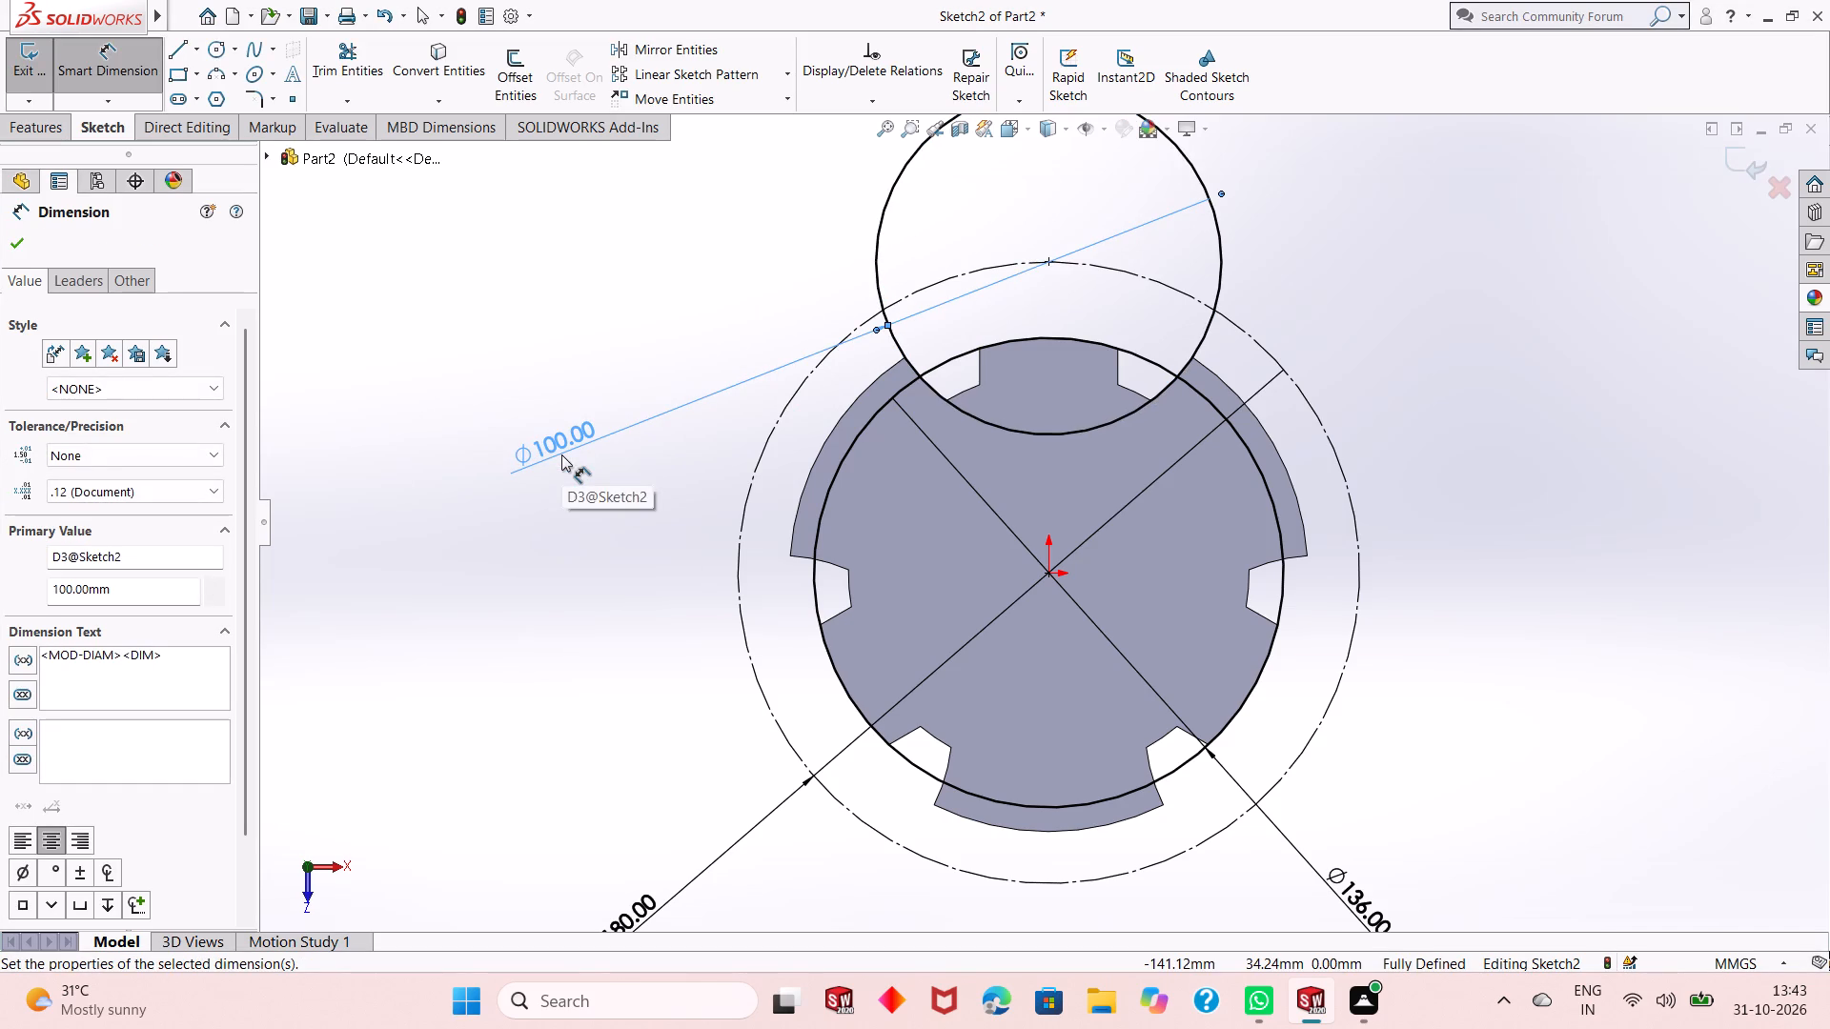
right_click(530, 294)
left_click(562, 346)
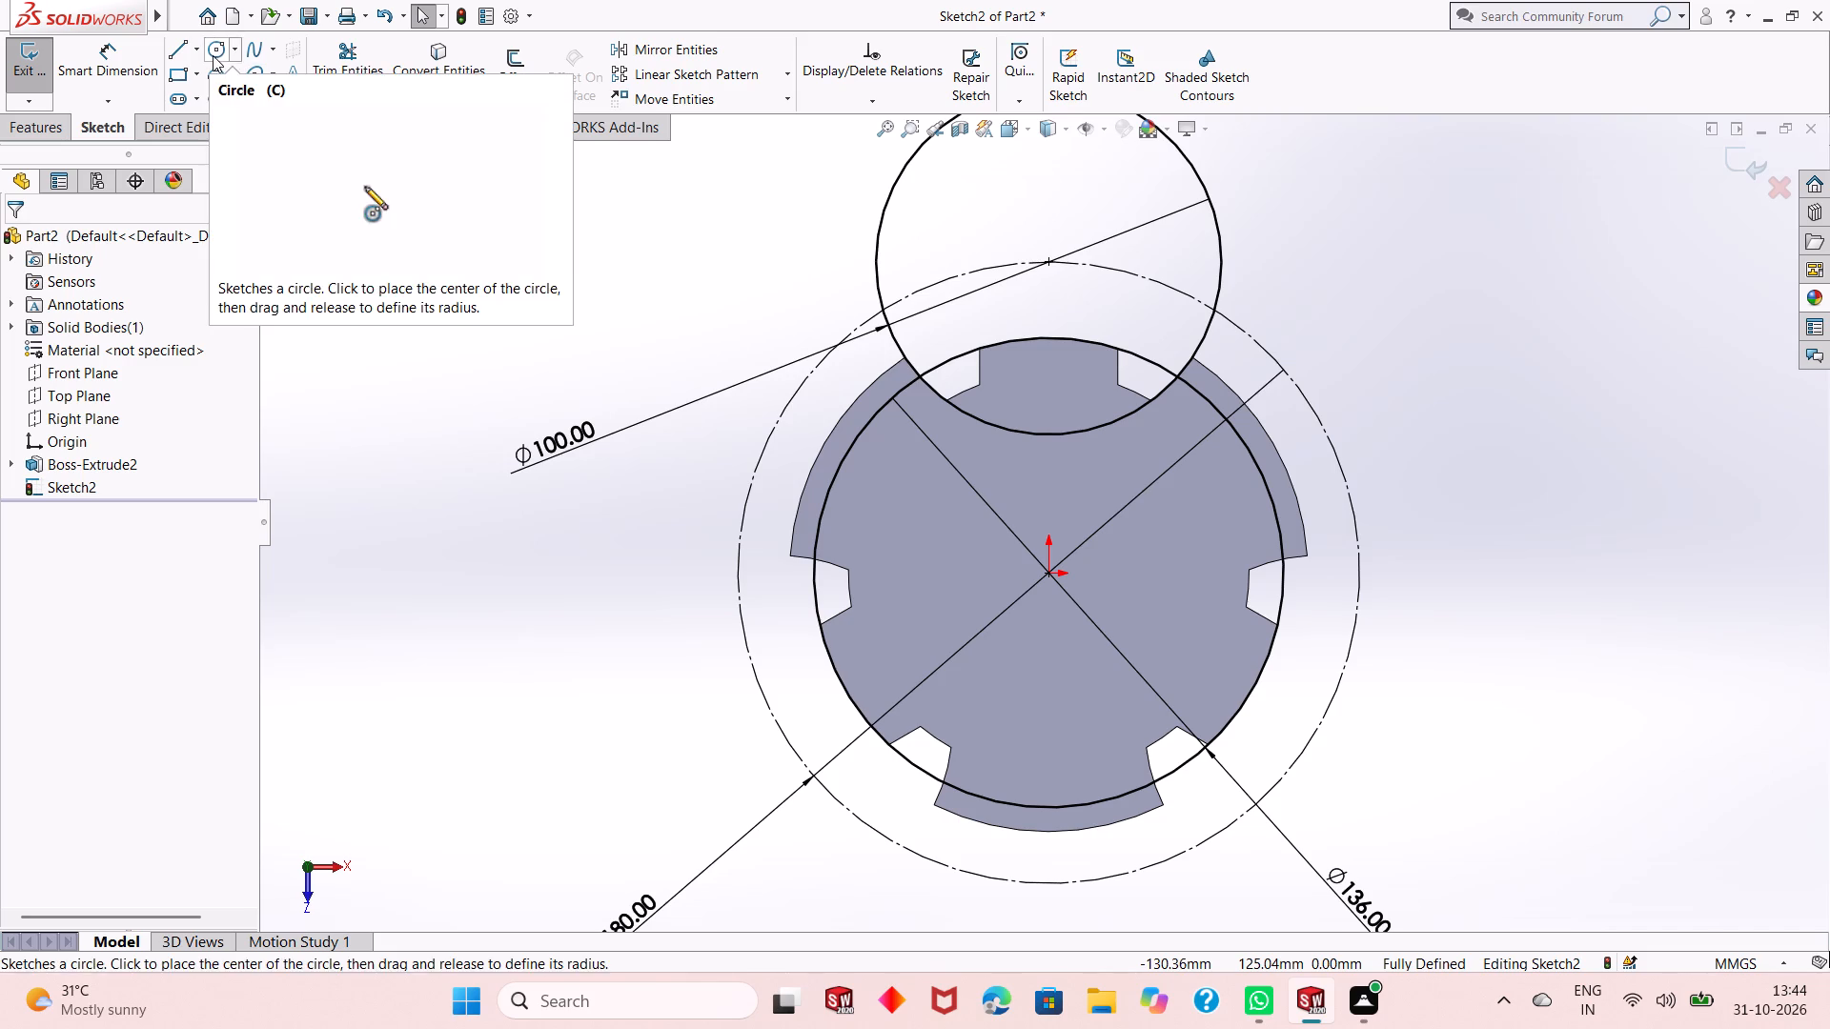
Create a circular sketch pattern of the 100 mm circle about the origin, with 3 equally spaced instances over 360 degrees.
left_click(900, 353)
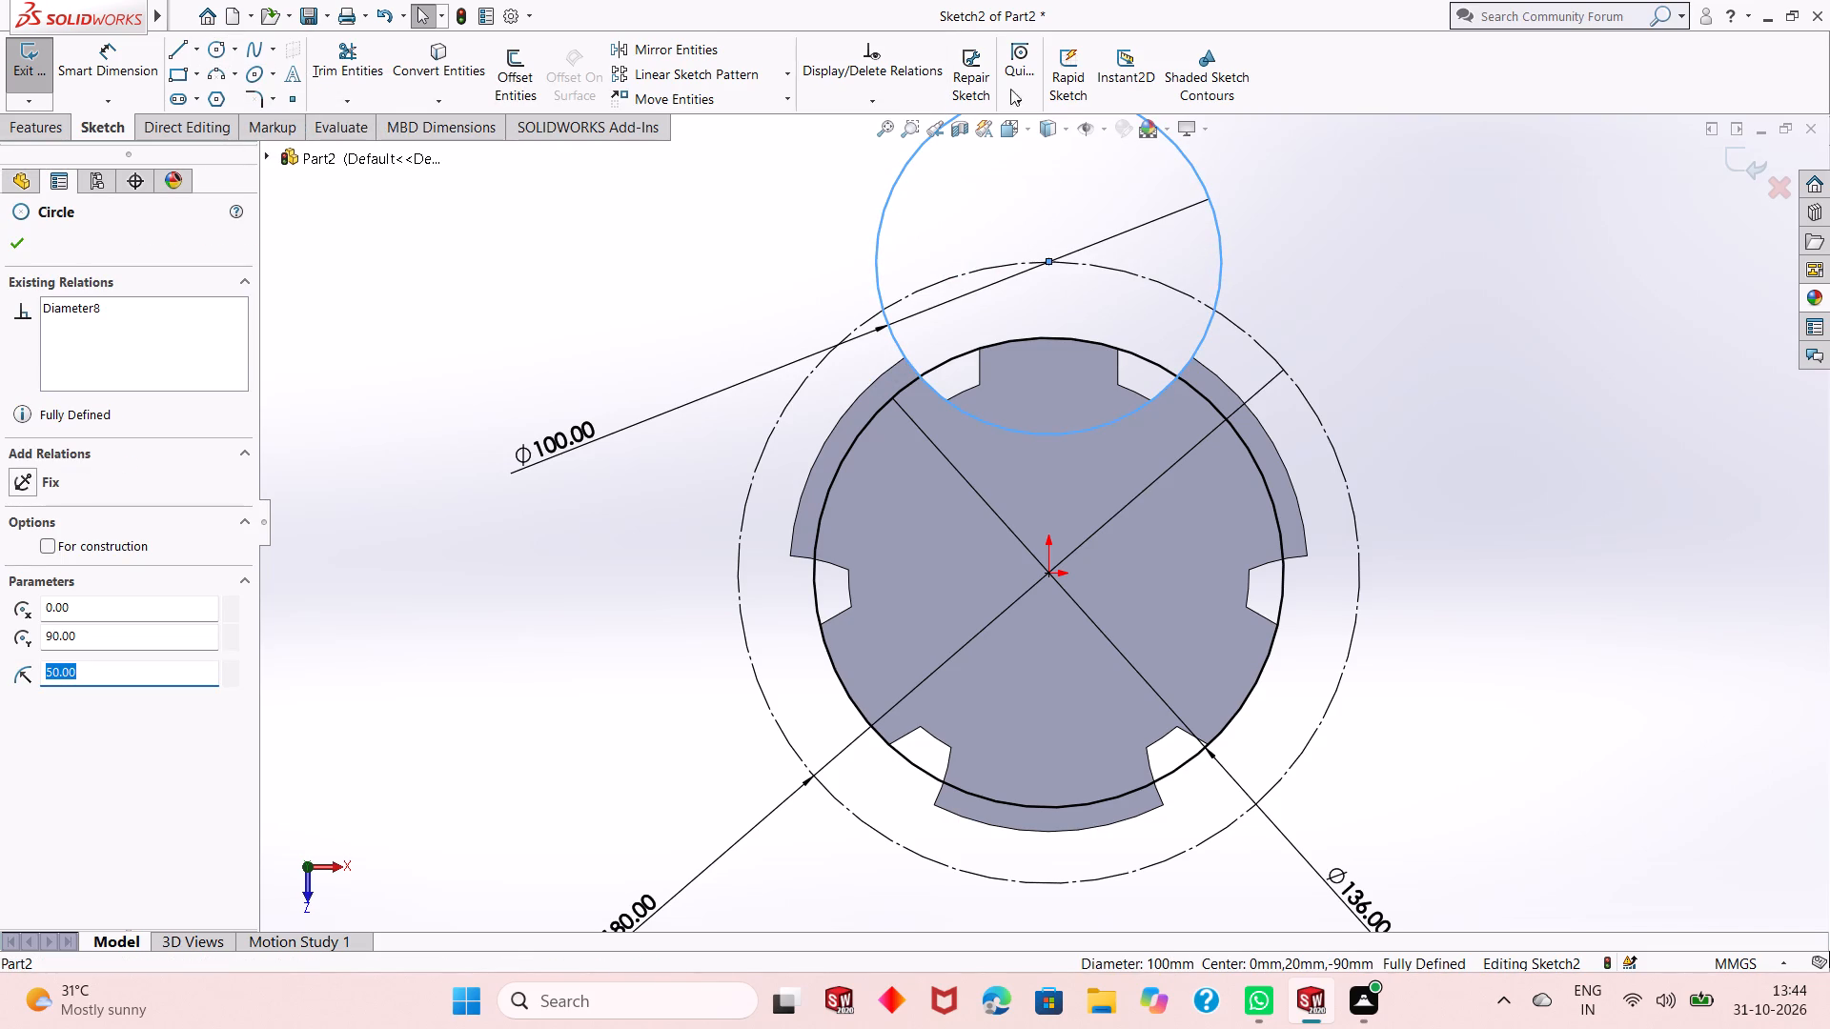
left_click(791, 72)
left_click(771, 125)
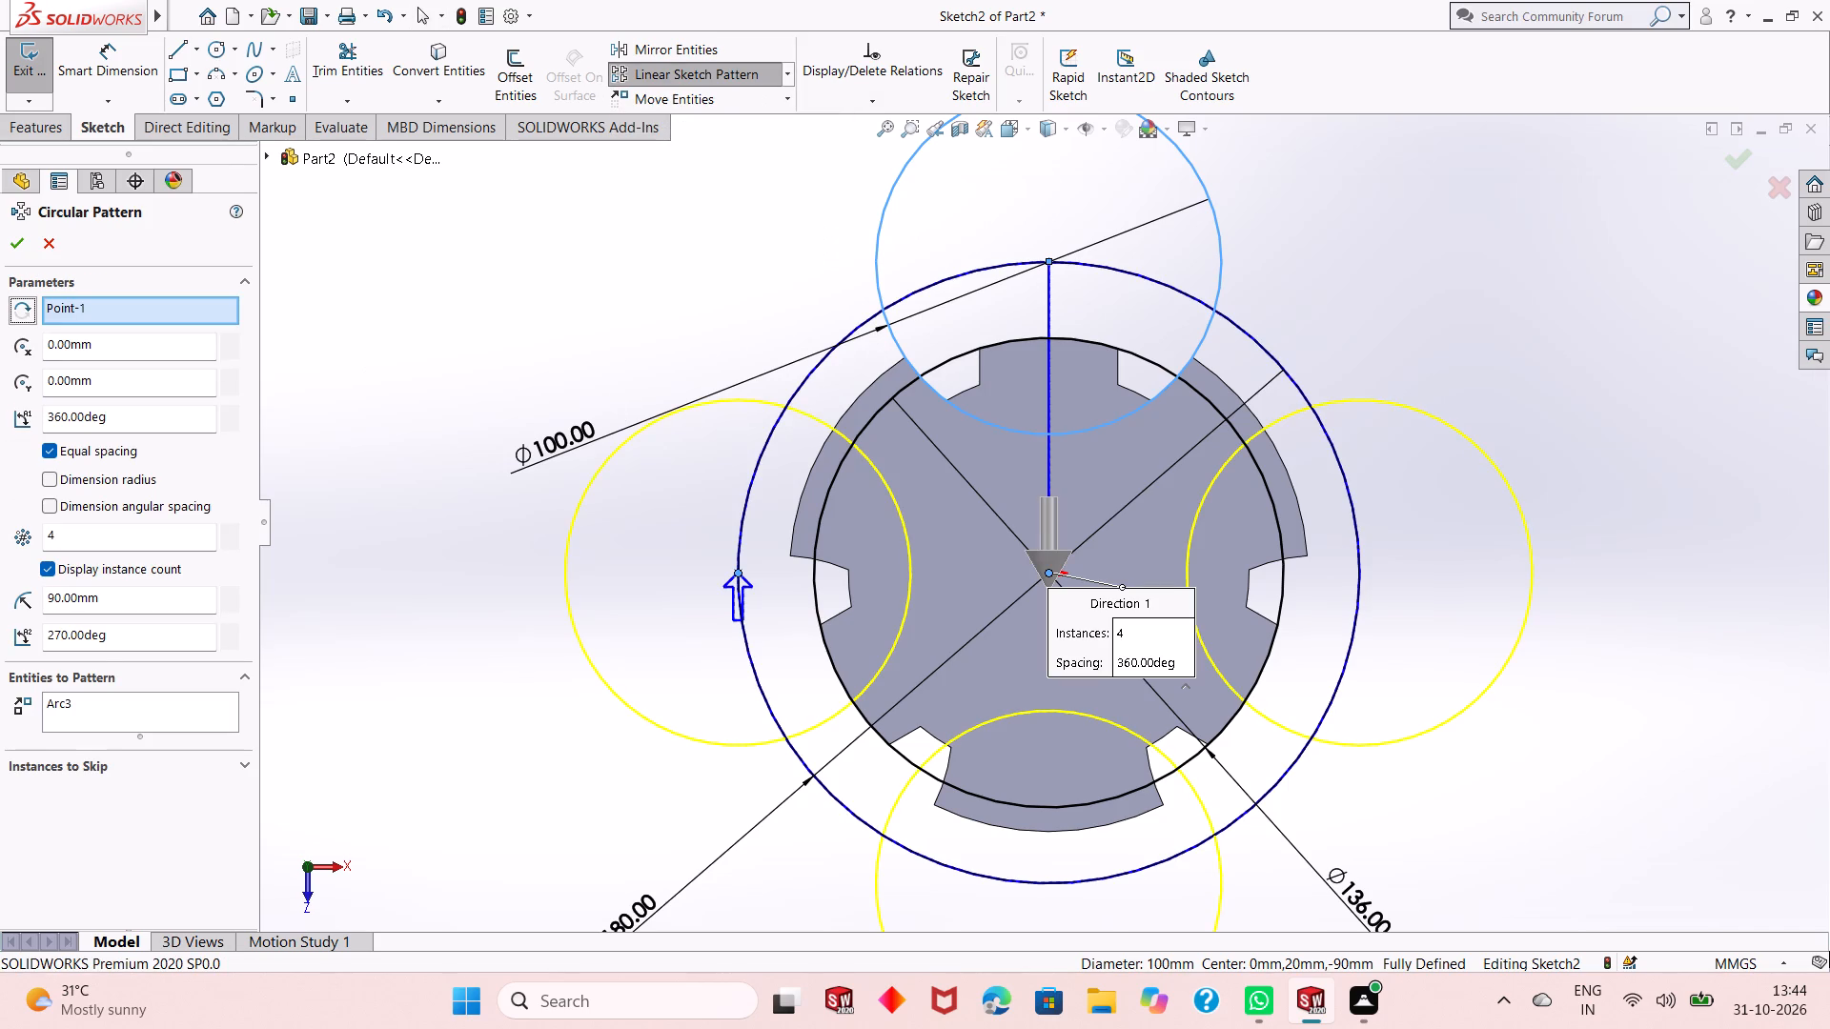
double_click(101, 538)
key("3")
key("Return")
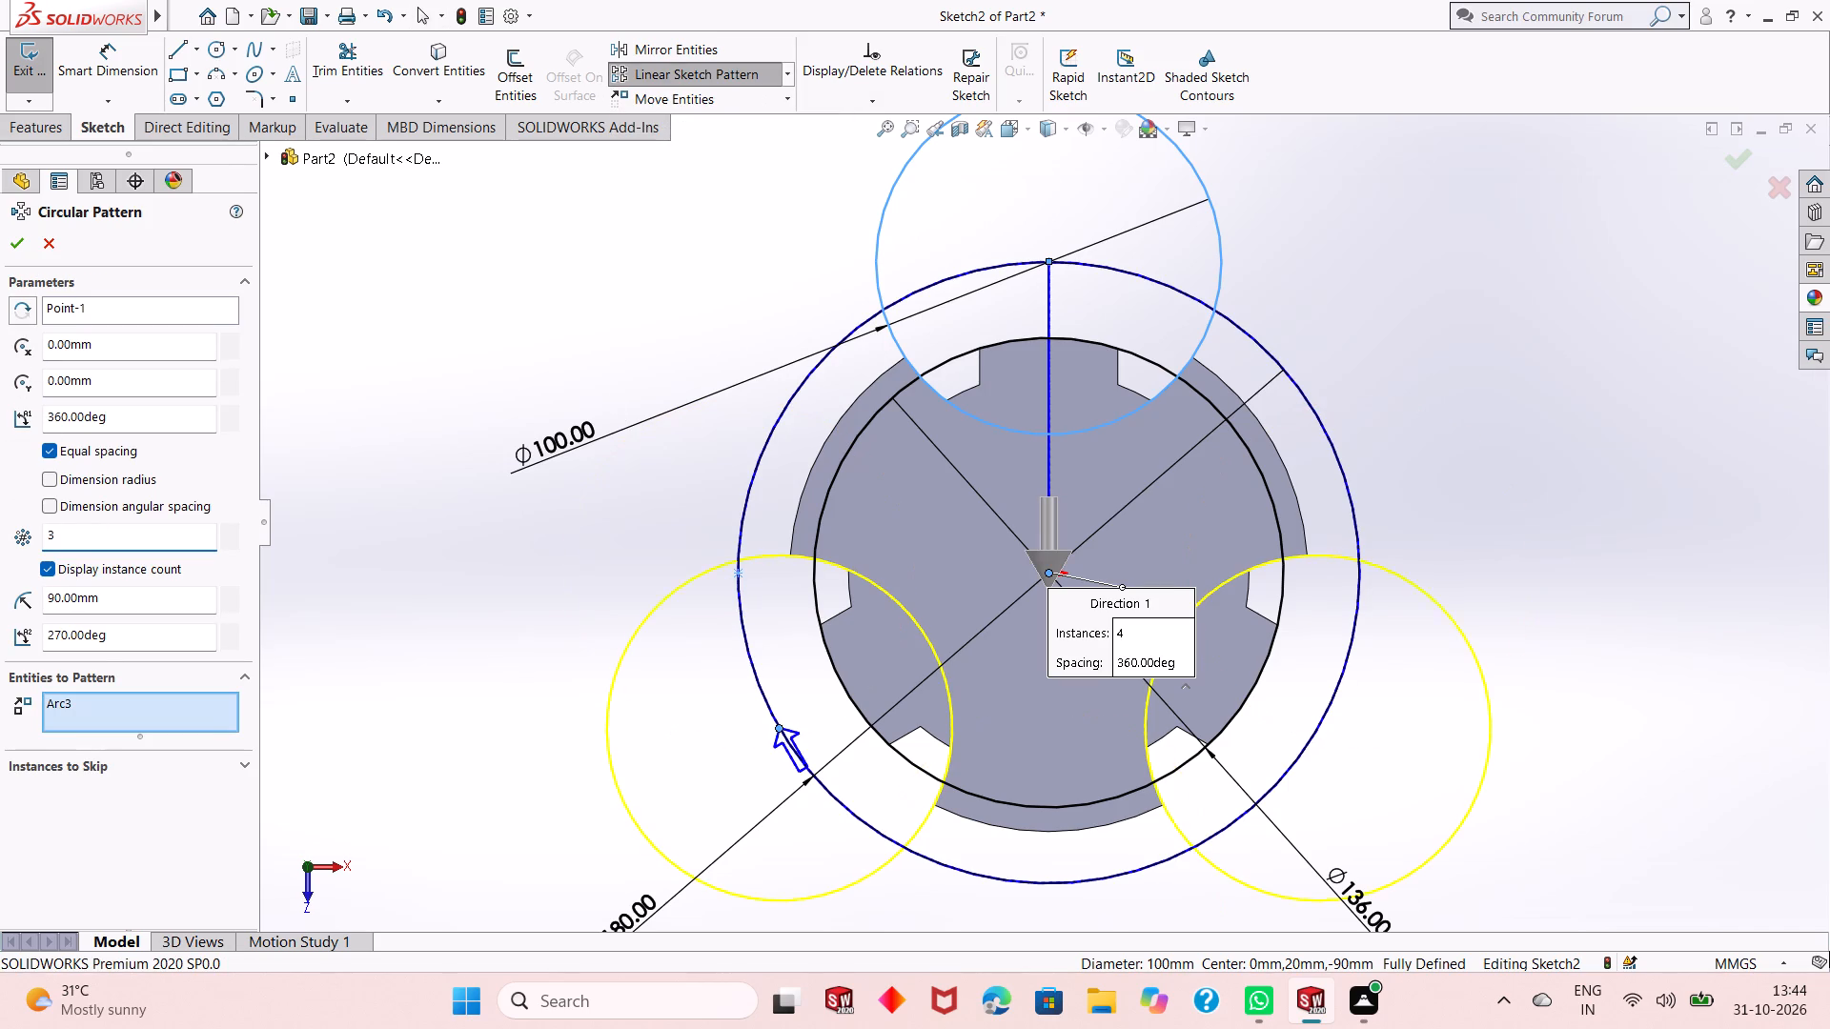
left_click(17, 247)
Make the centres of the two patterned circles coincident with the 180 mm construction circle.
scroll(1043, 568, "up", 2)
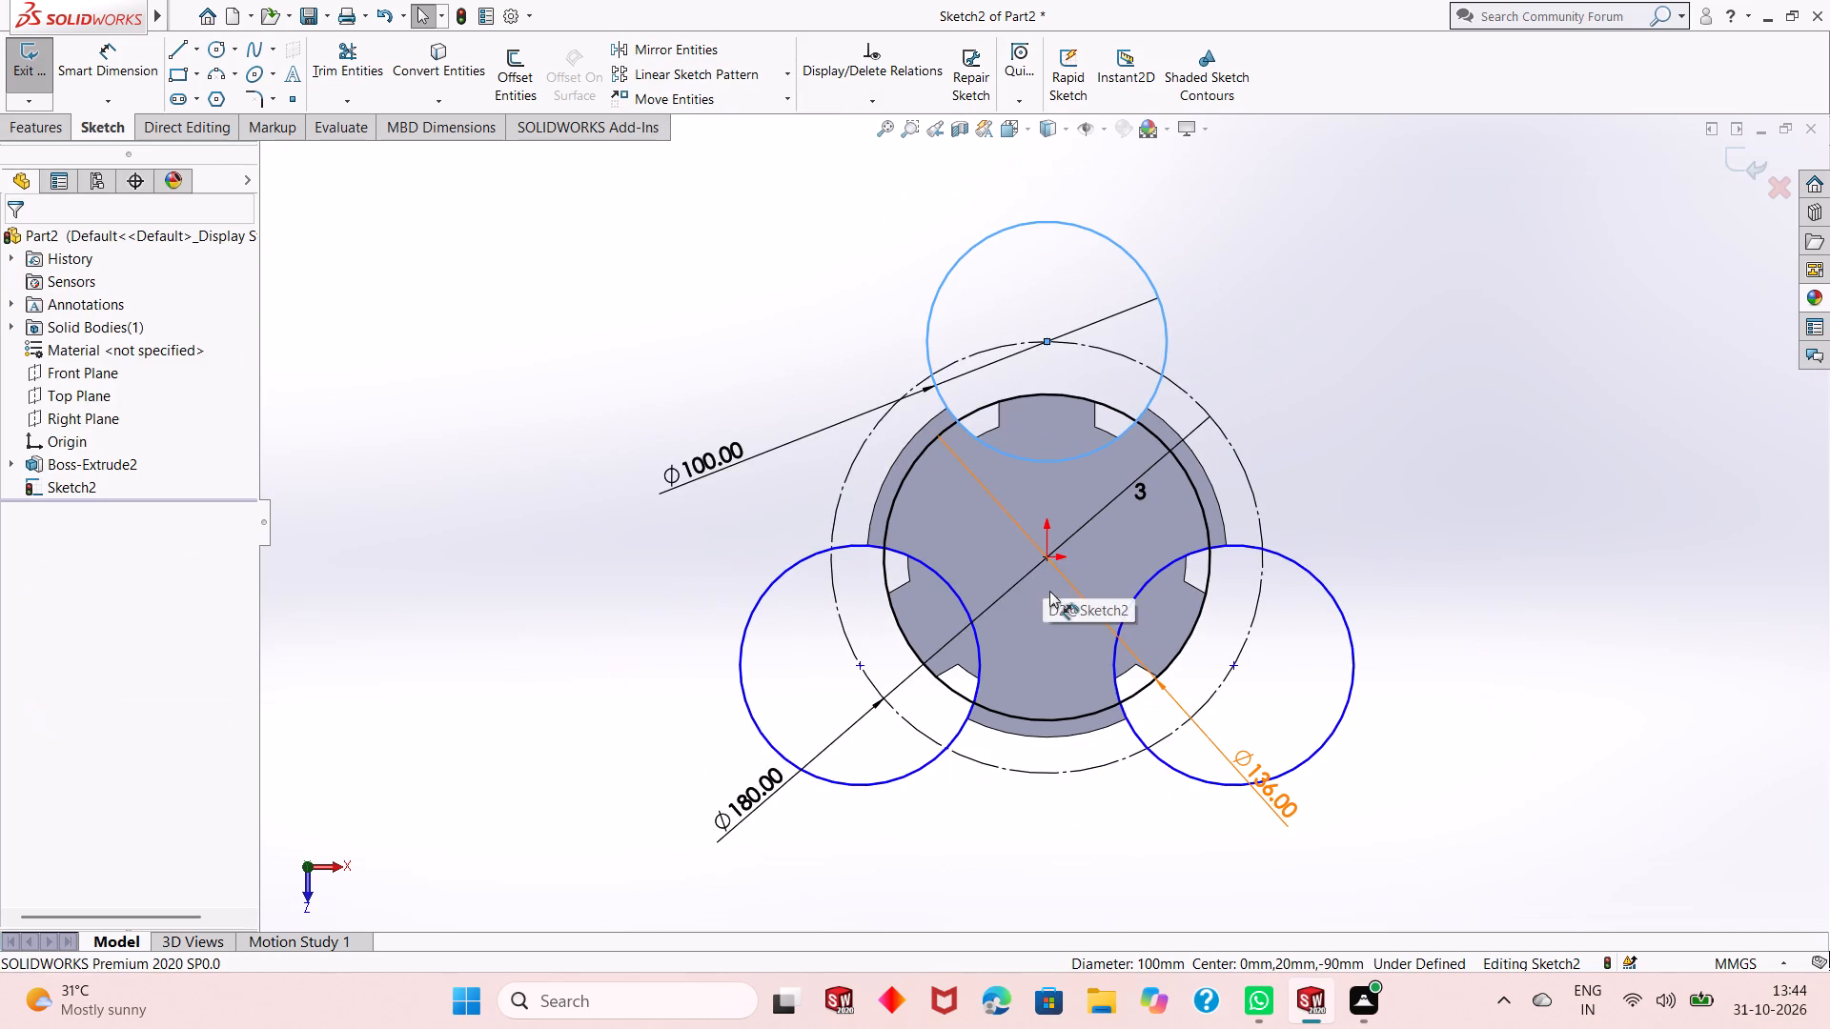
scroll(1097, 624, "down", 1)
left_click(1308, 364)
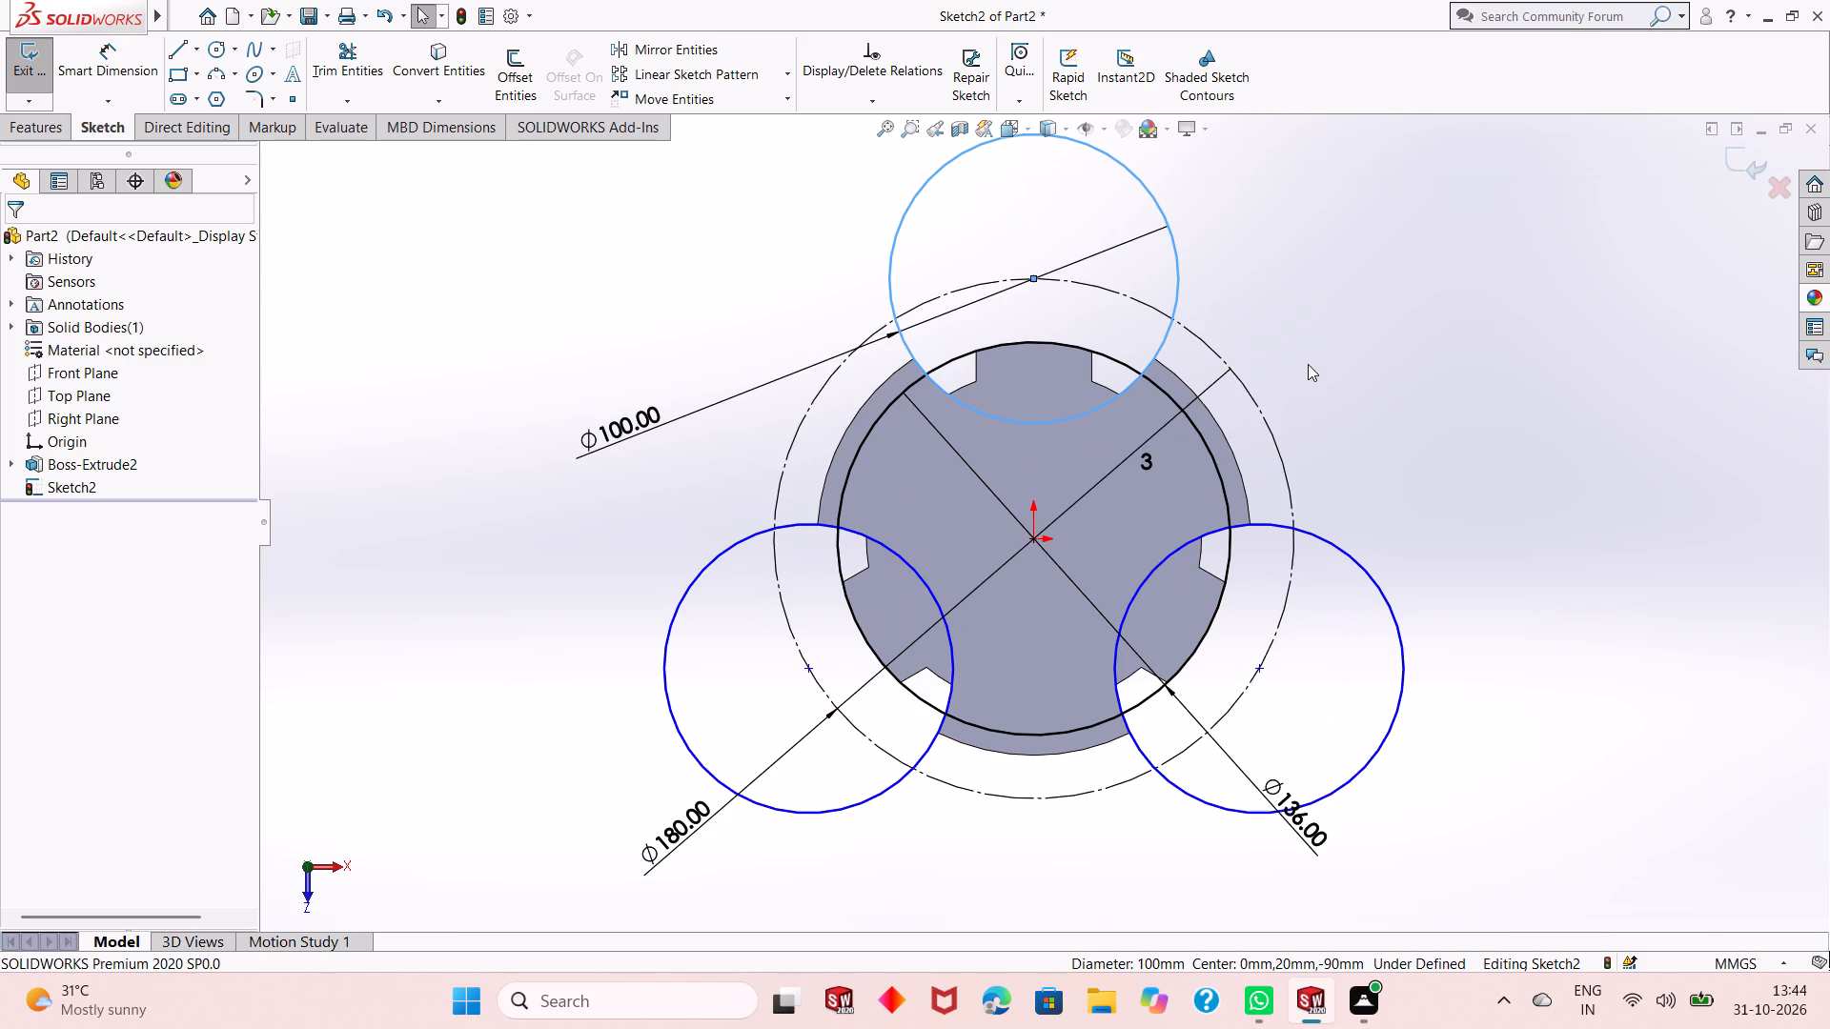
left_click(1258, 673)
left_click(1266, 652, "ctrl")
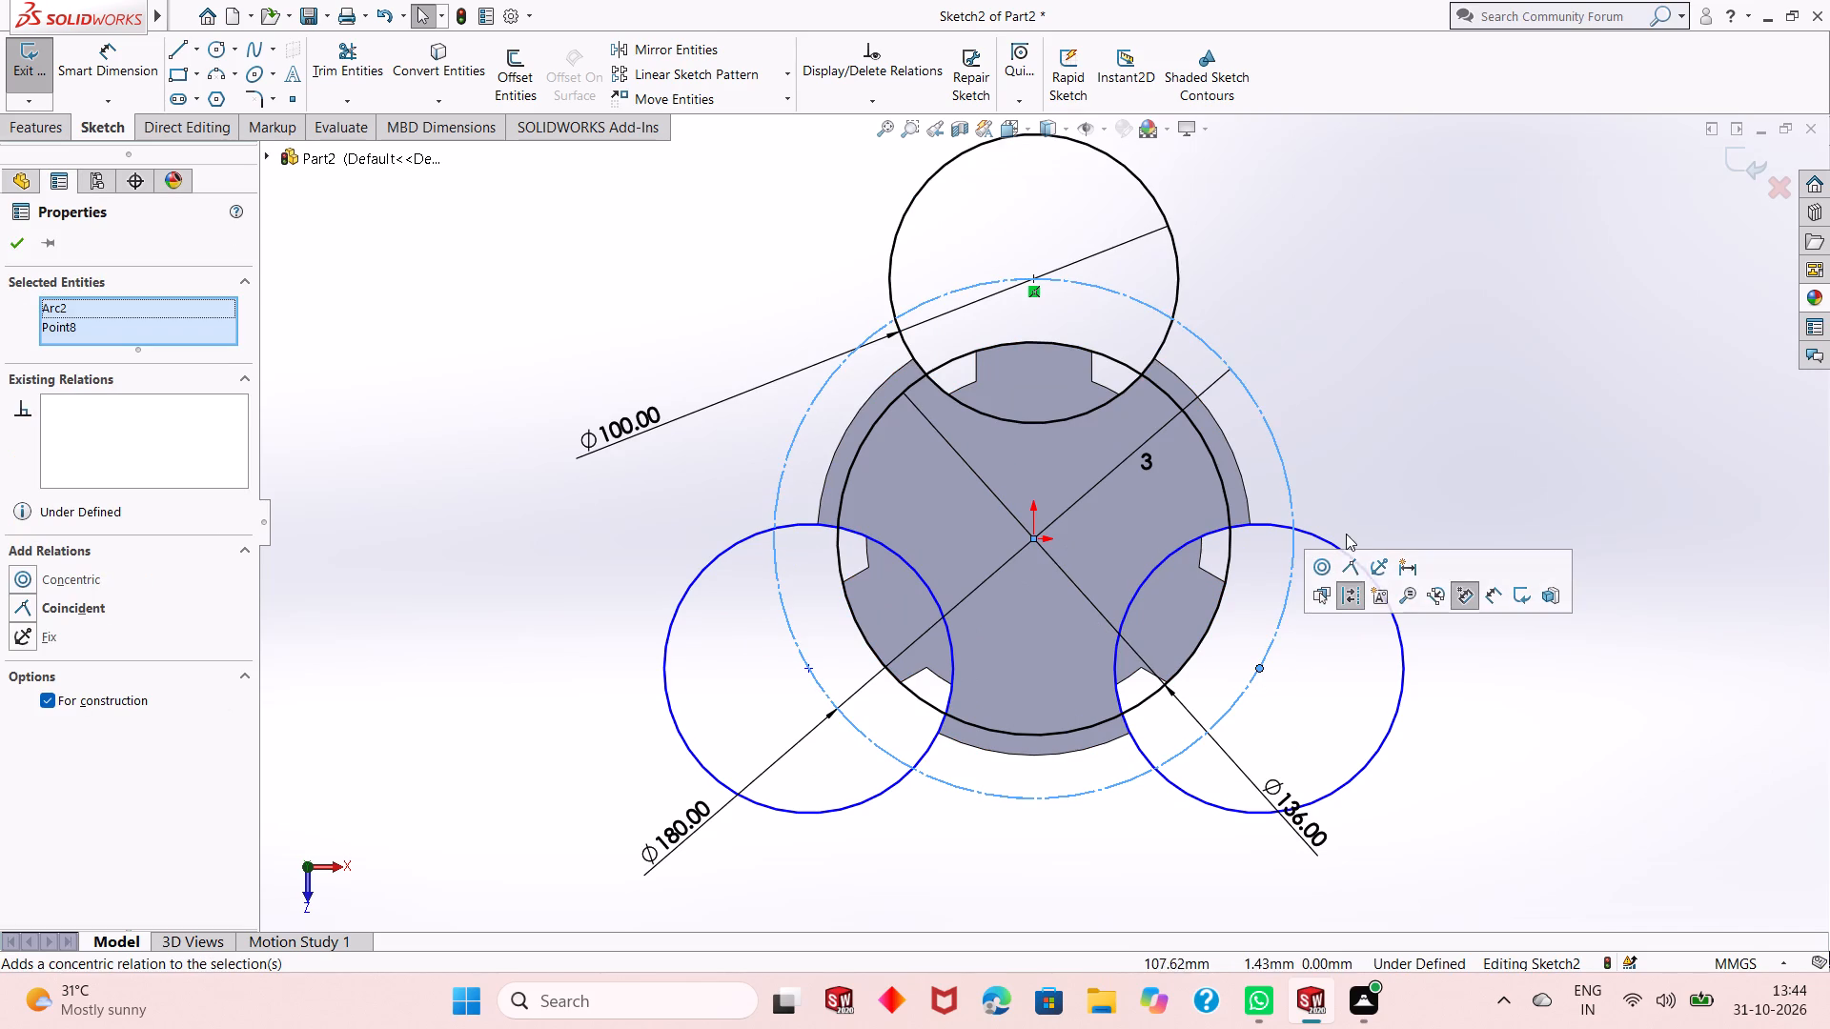
left_click(1351, 569)
left_click(637, 566)
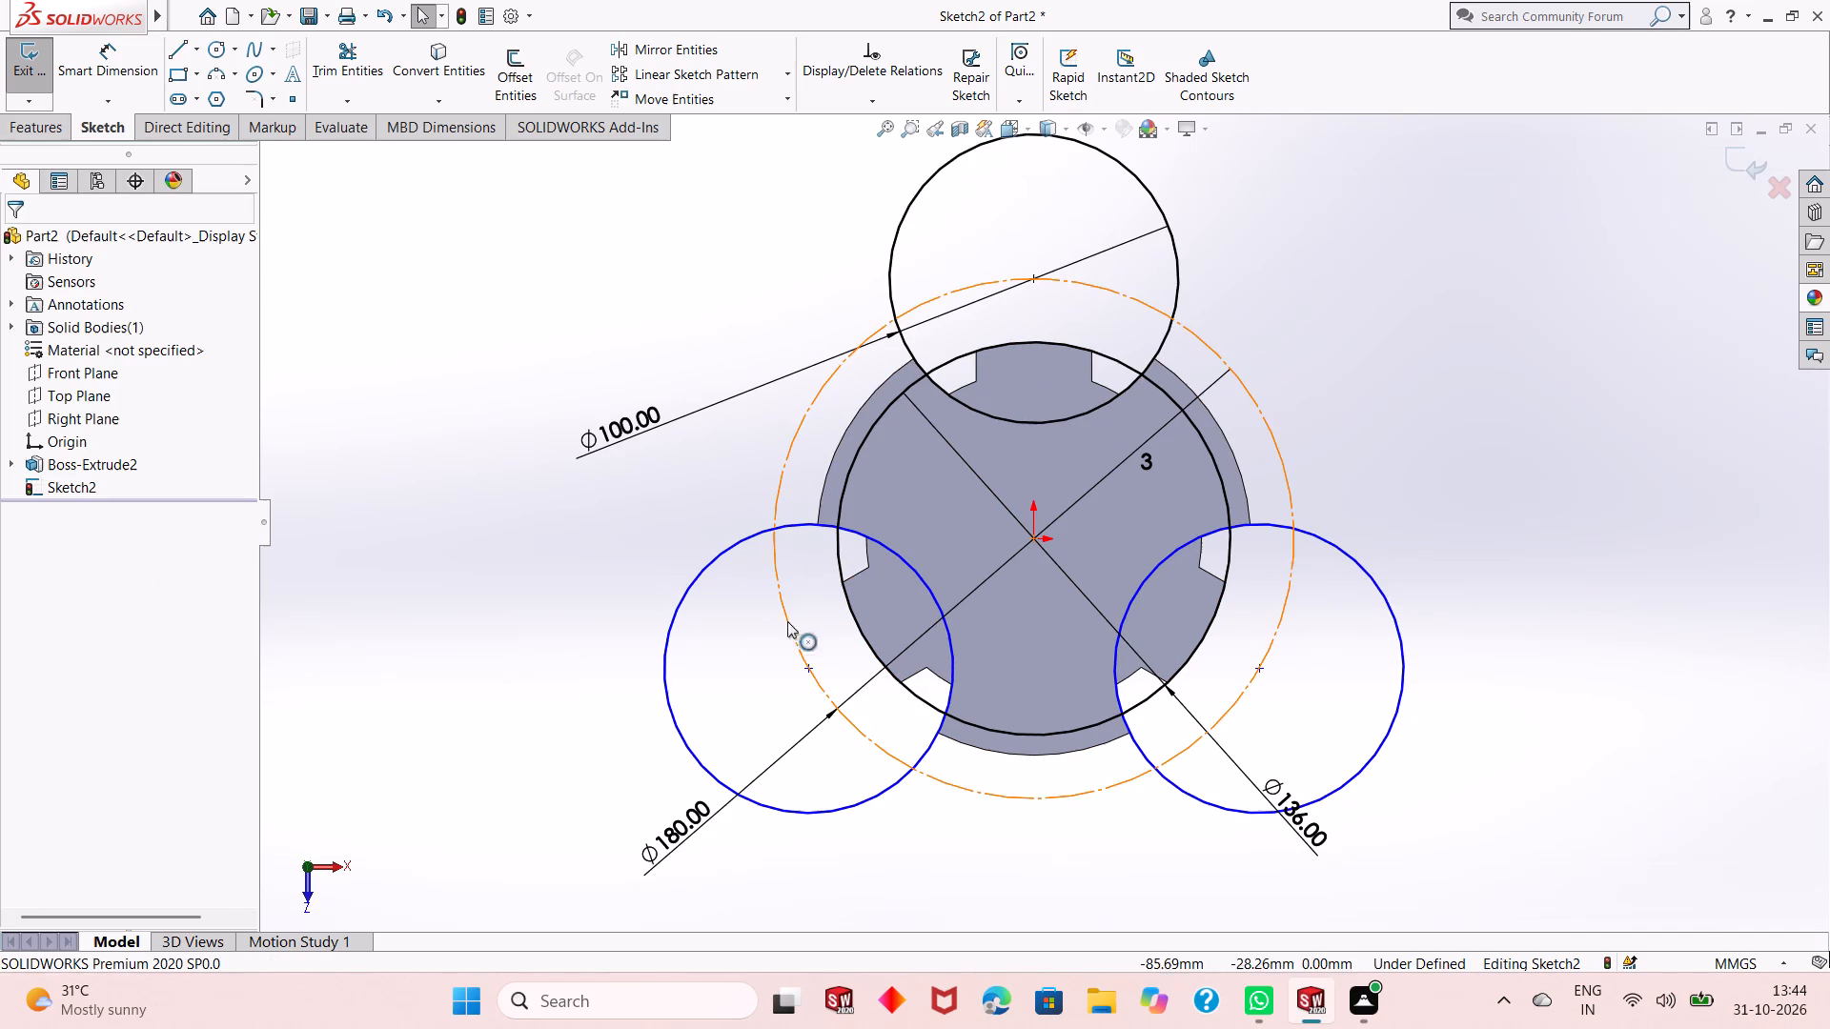
left_click(808, 671)
left_click(804, 658, "ctrl")
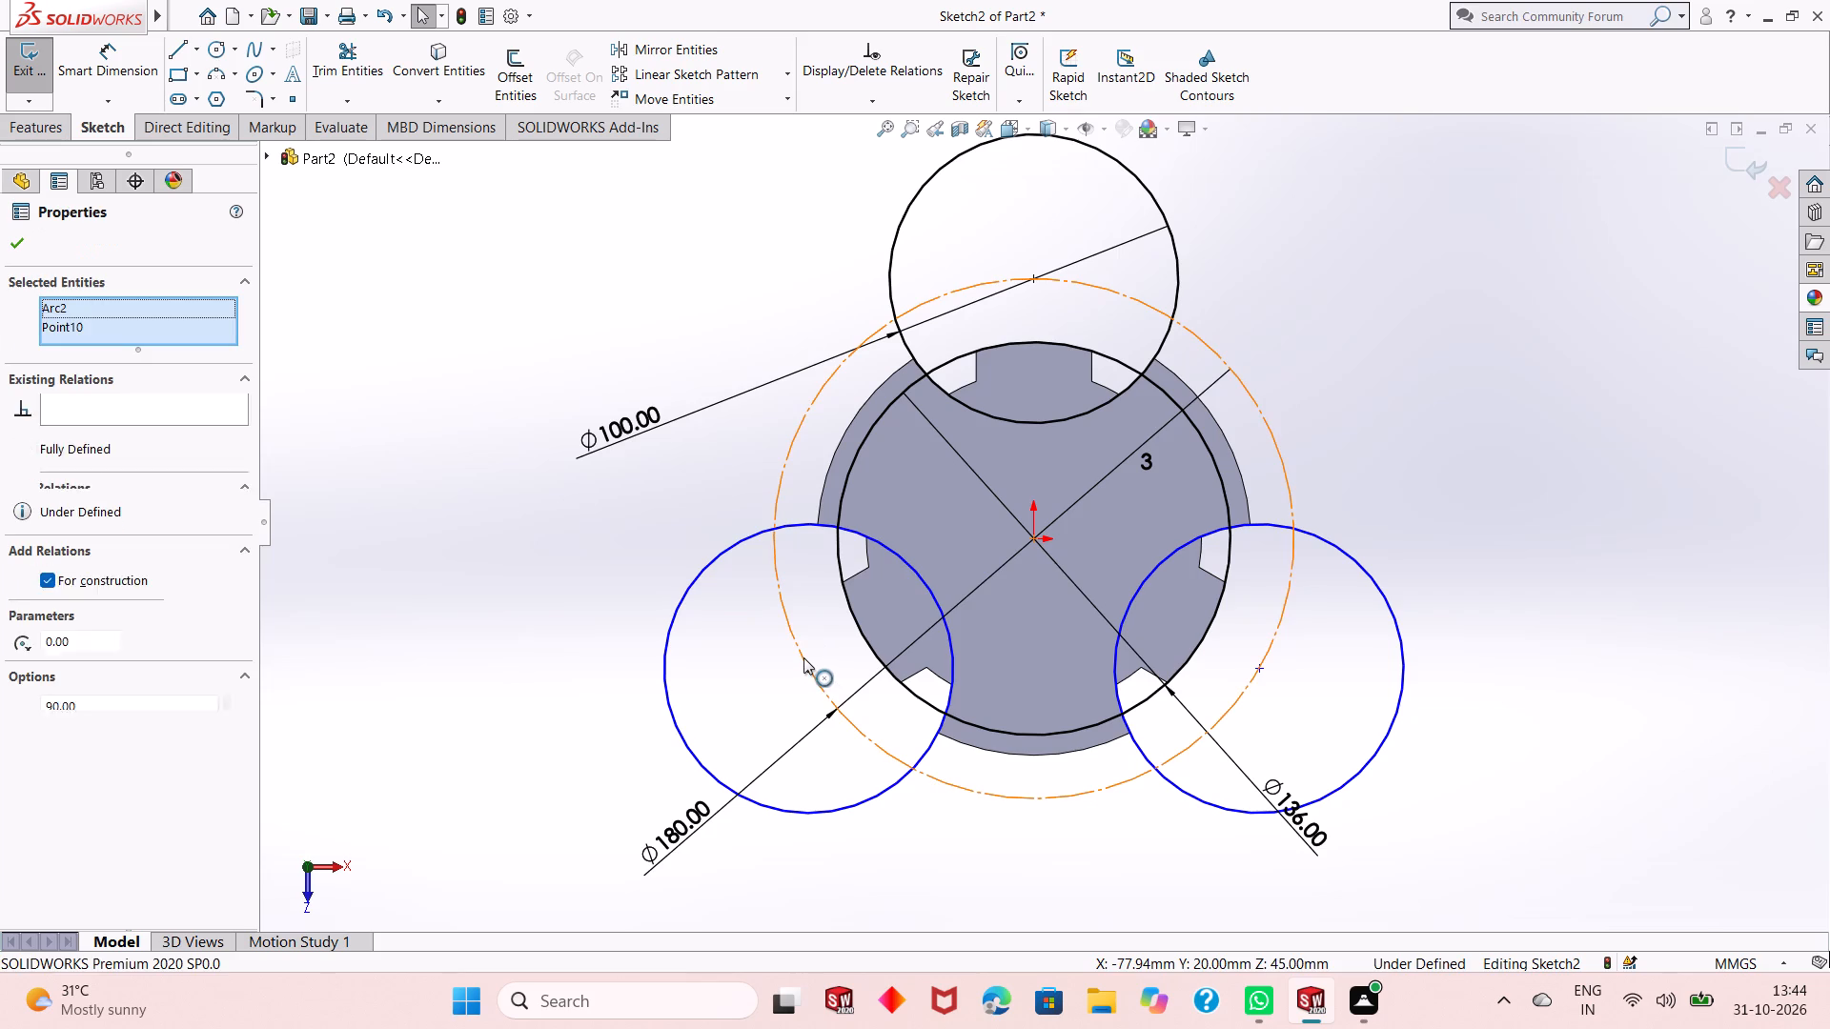
left_click(887, 573)
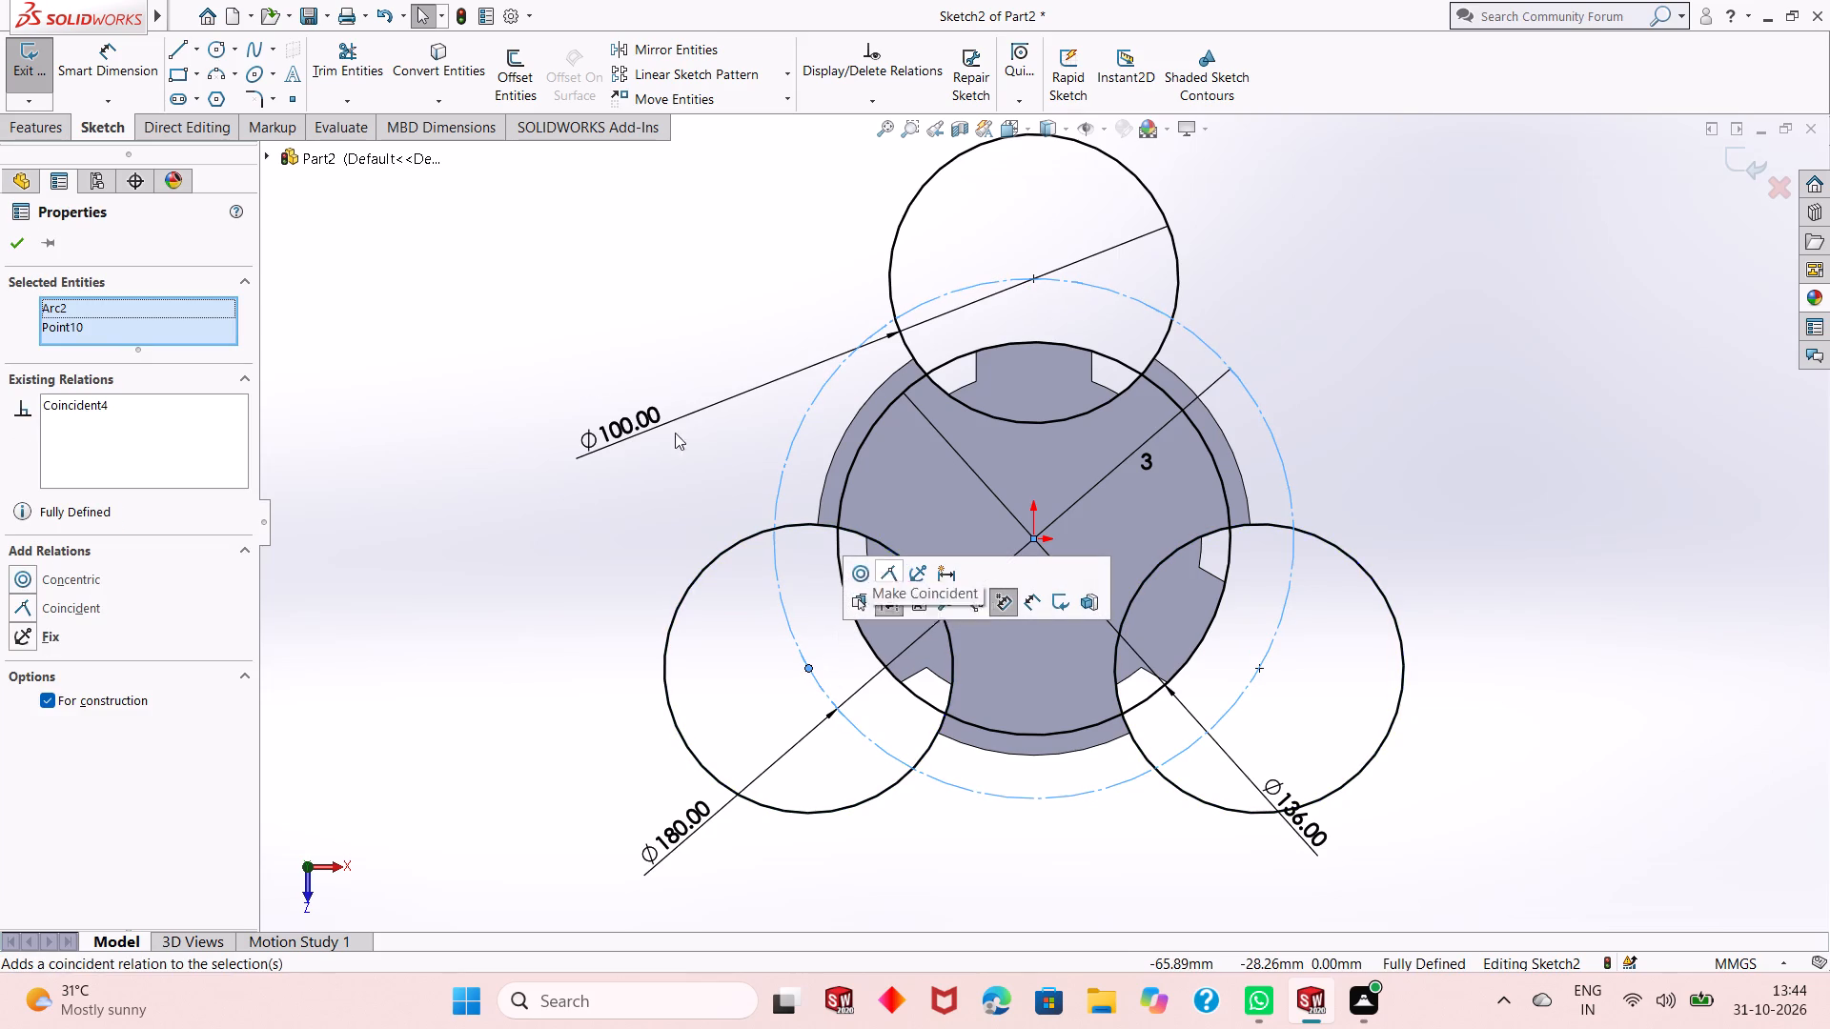
left_click(13, 240)
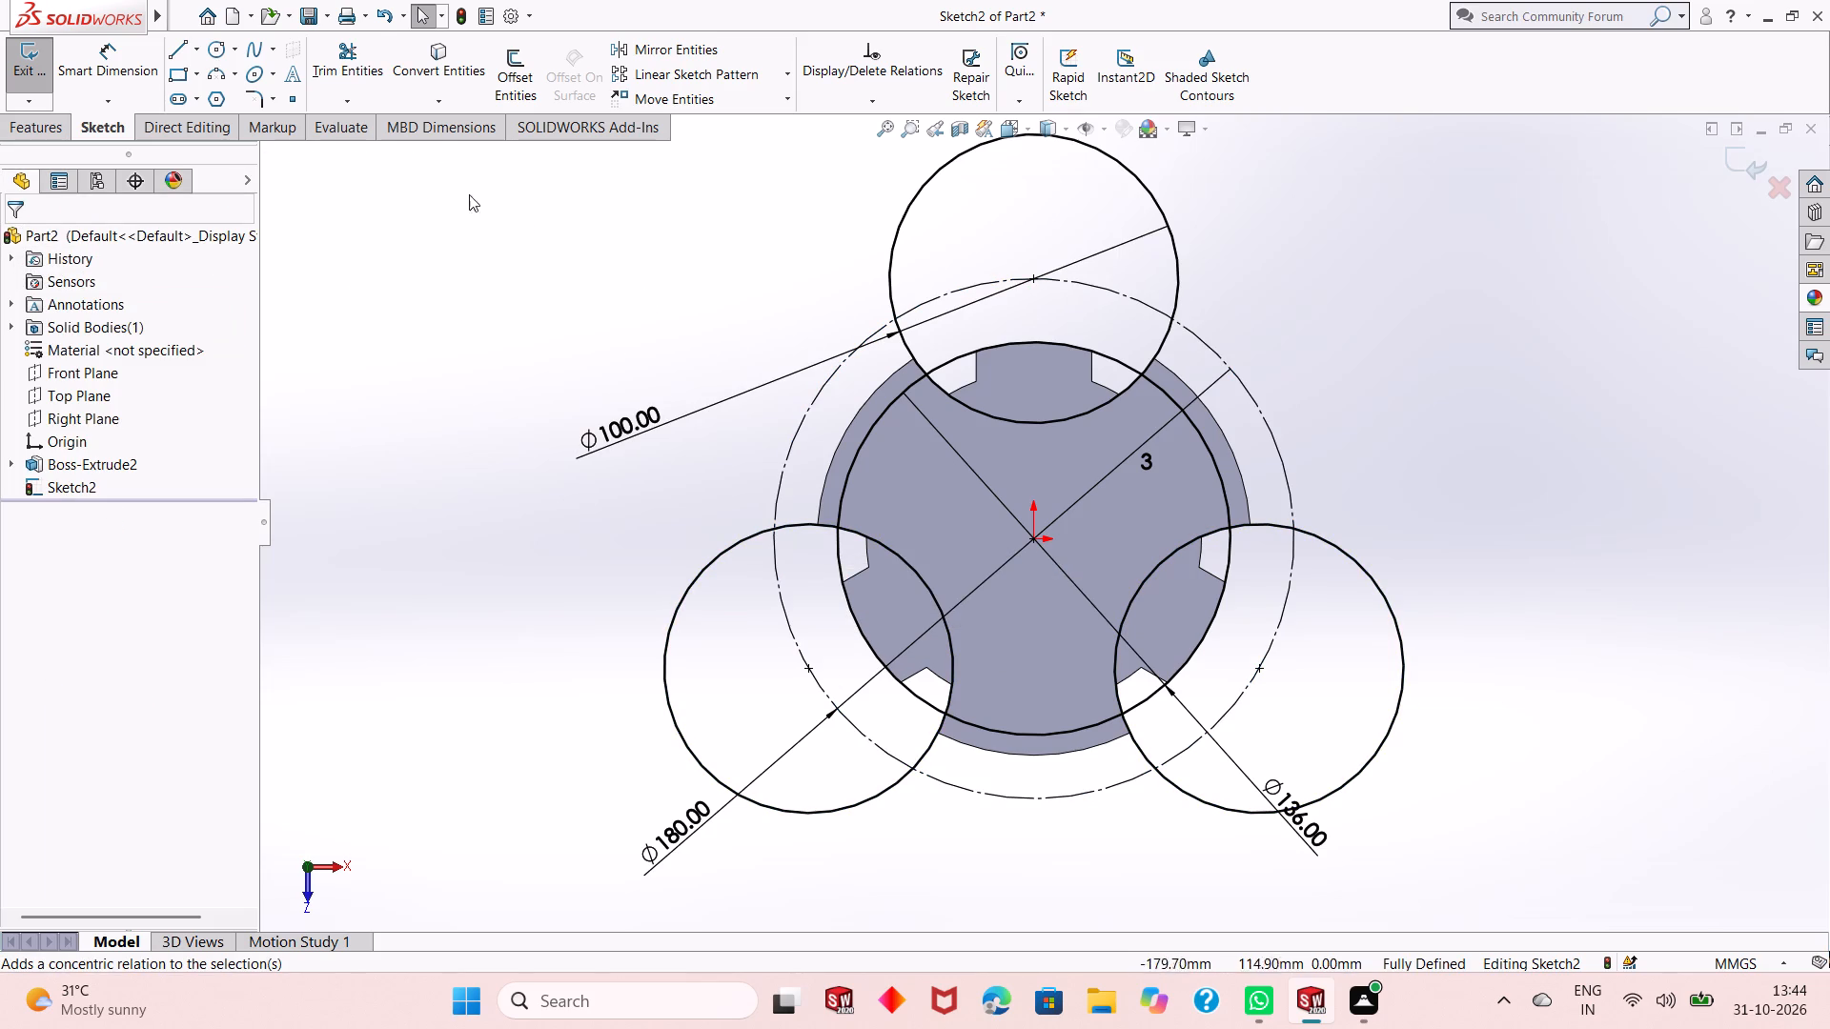
Trim away the portions of the three 100 mm circles that lie outside the 136 mm circle.
left_click(339, 65)
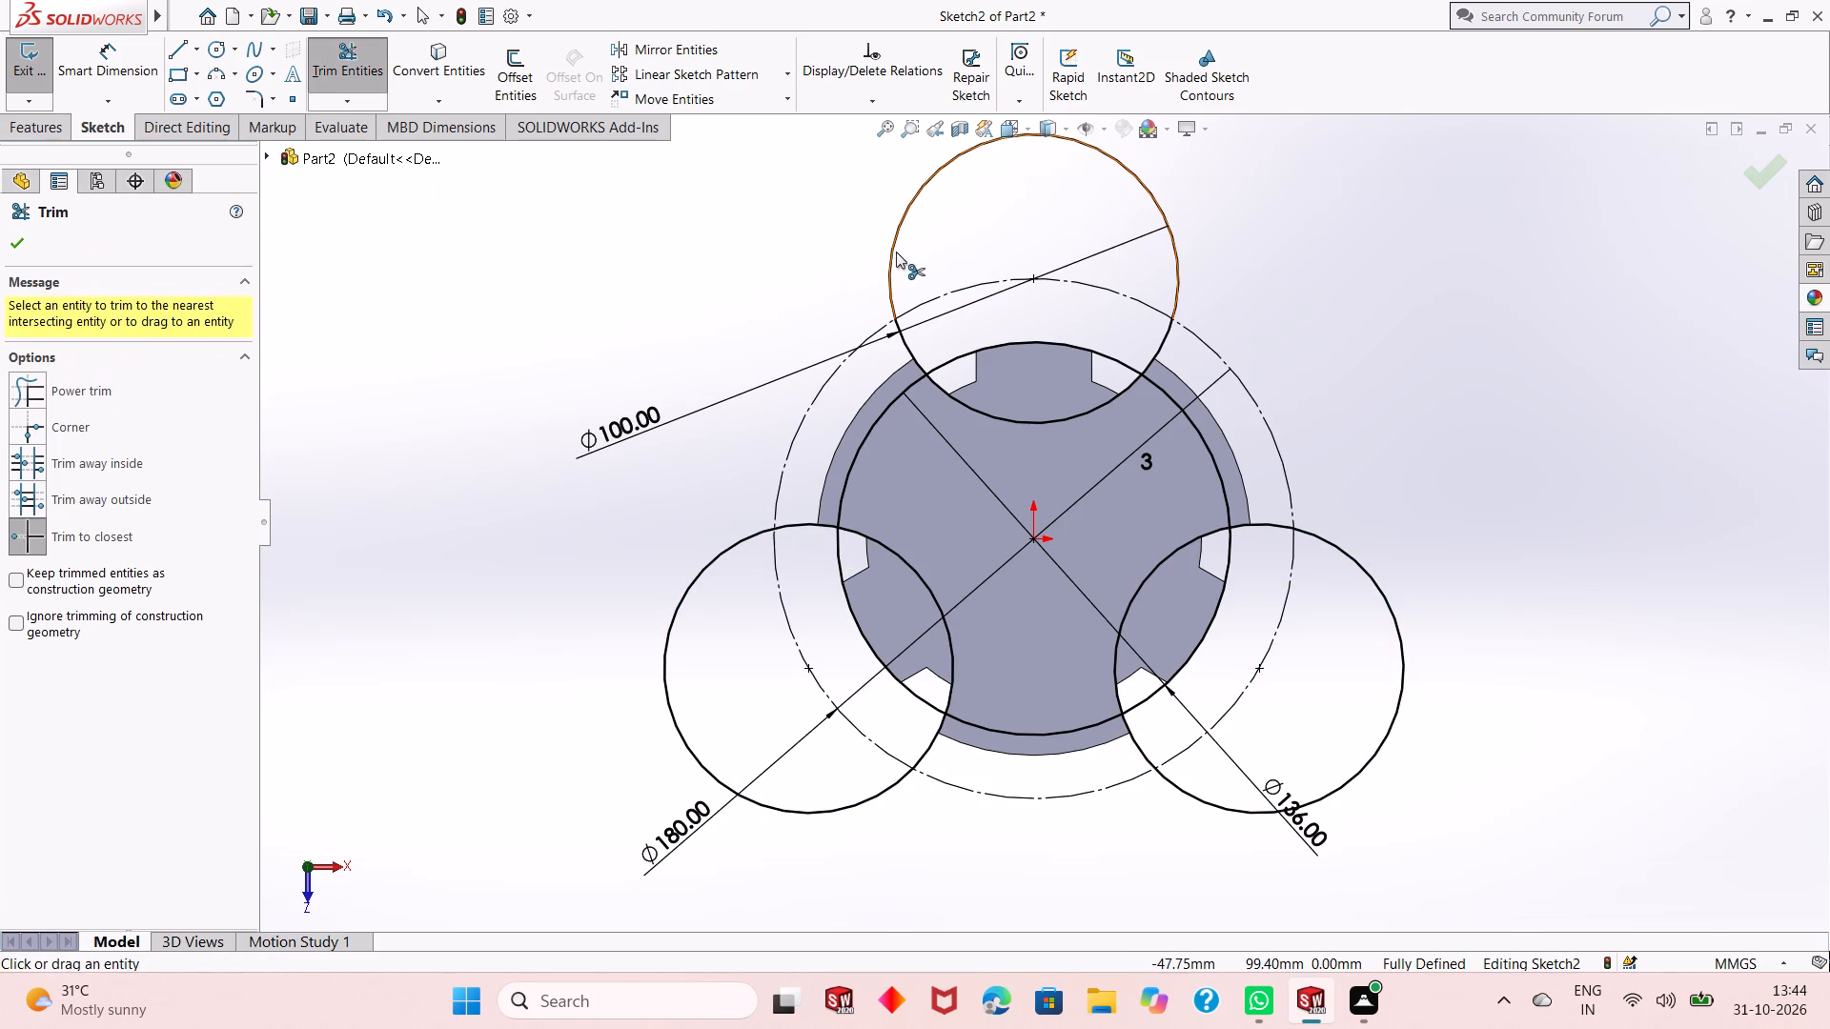
left_click(900, 251)
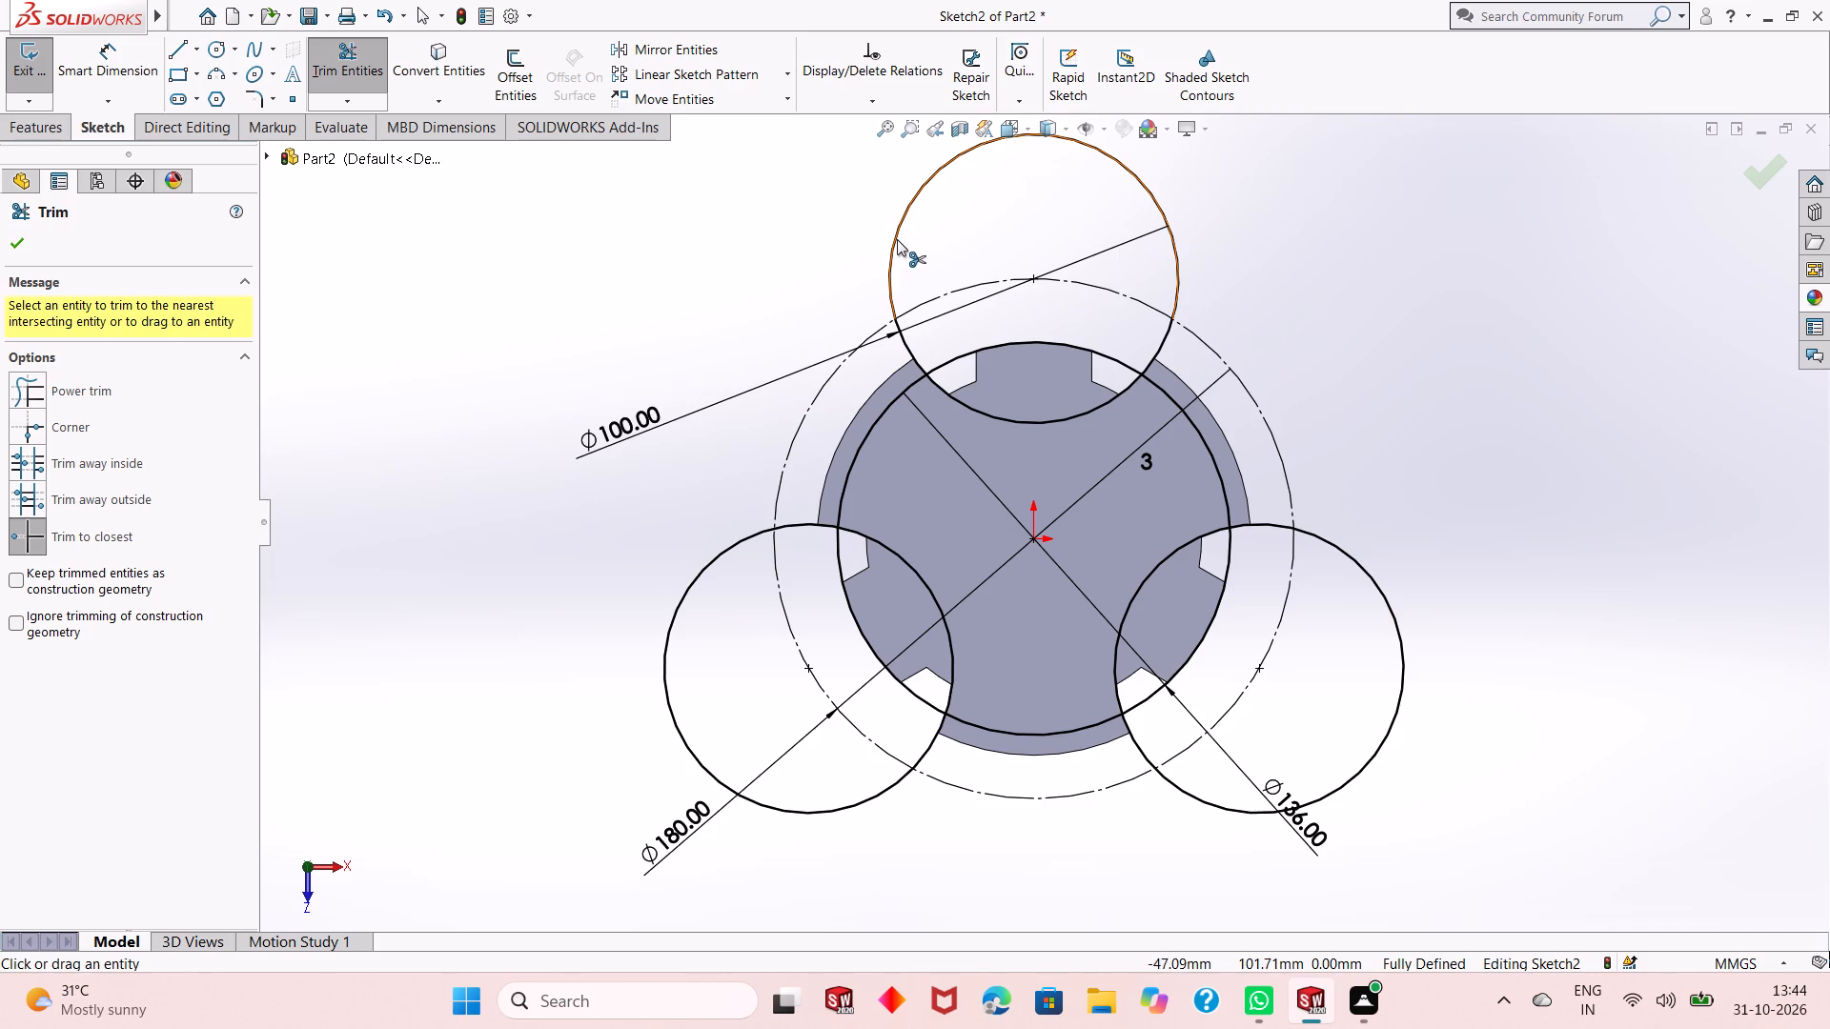
left_click(897, 239)
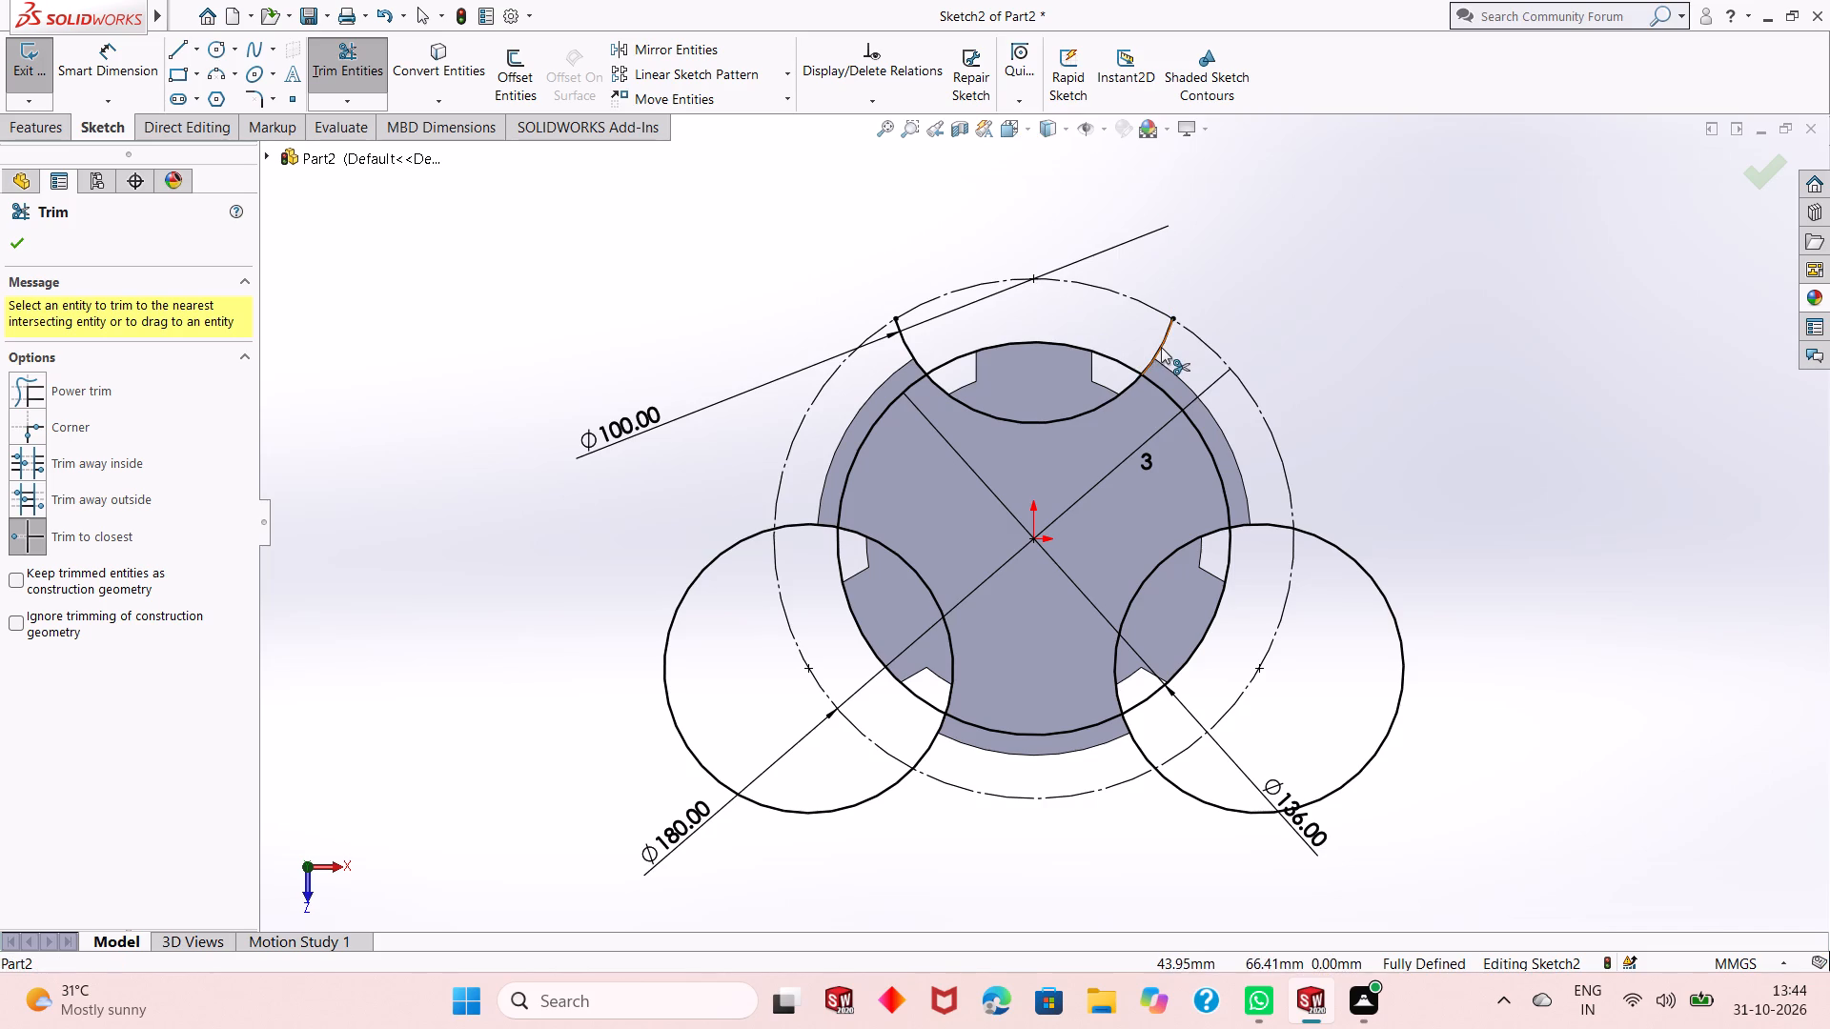
left_click(1161, 347)
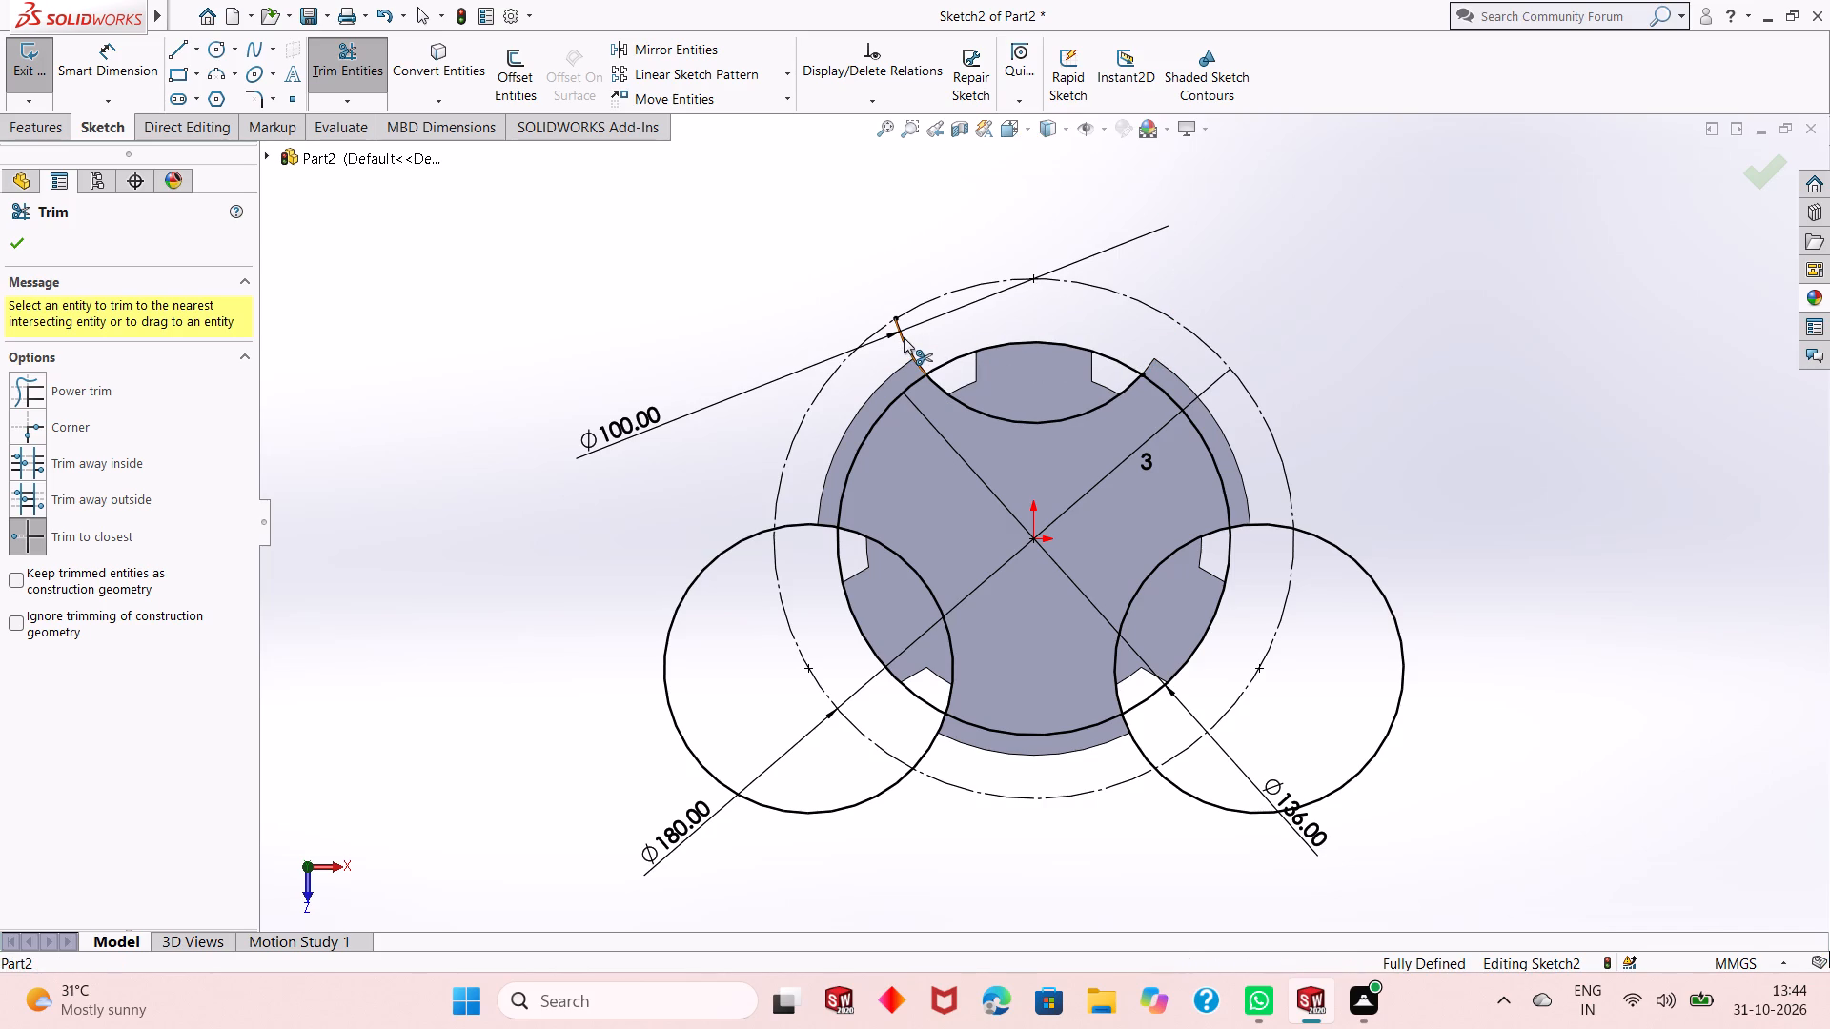
left_click(901, 337)
left_click(701, 569)
left_click(788, 523)
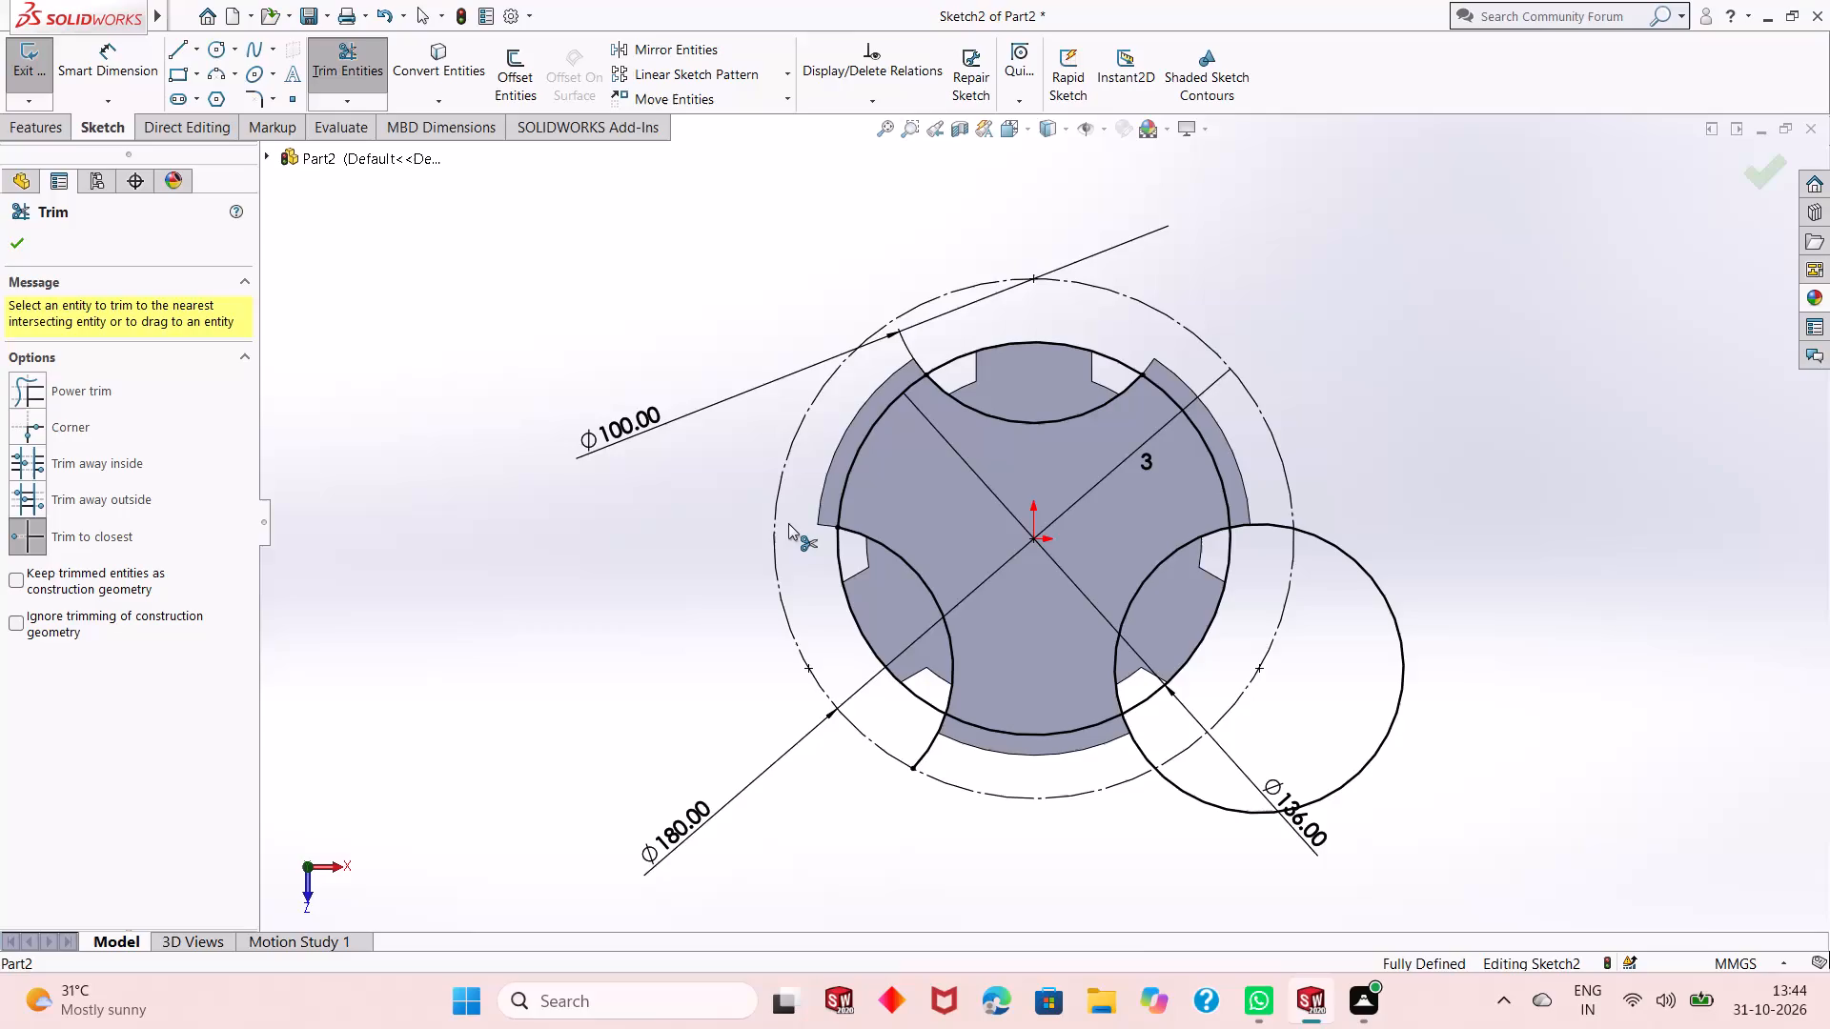
left_click(919, 756)
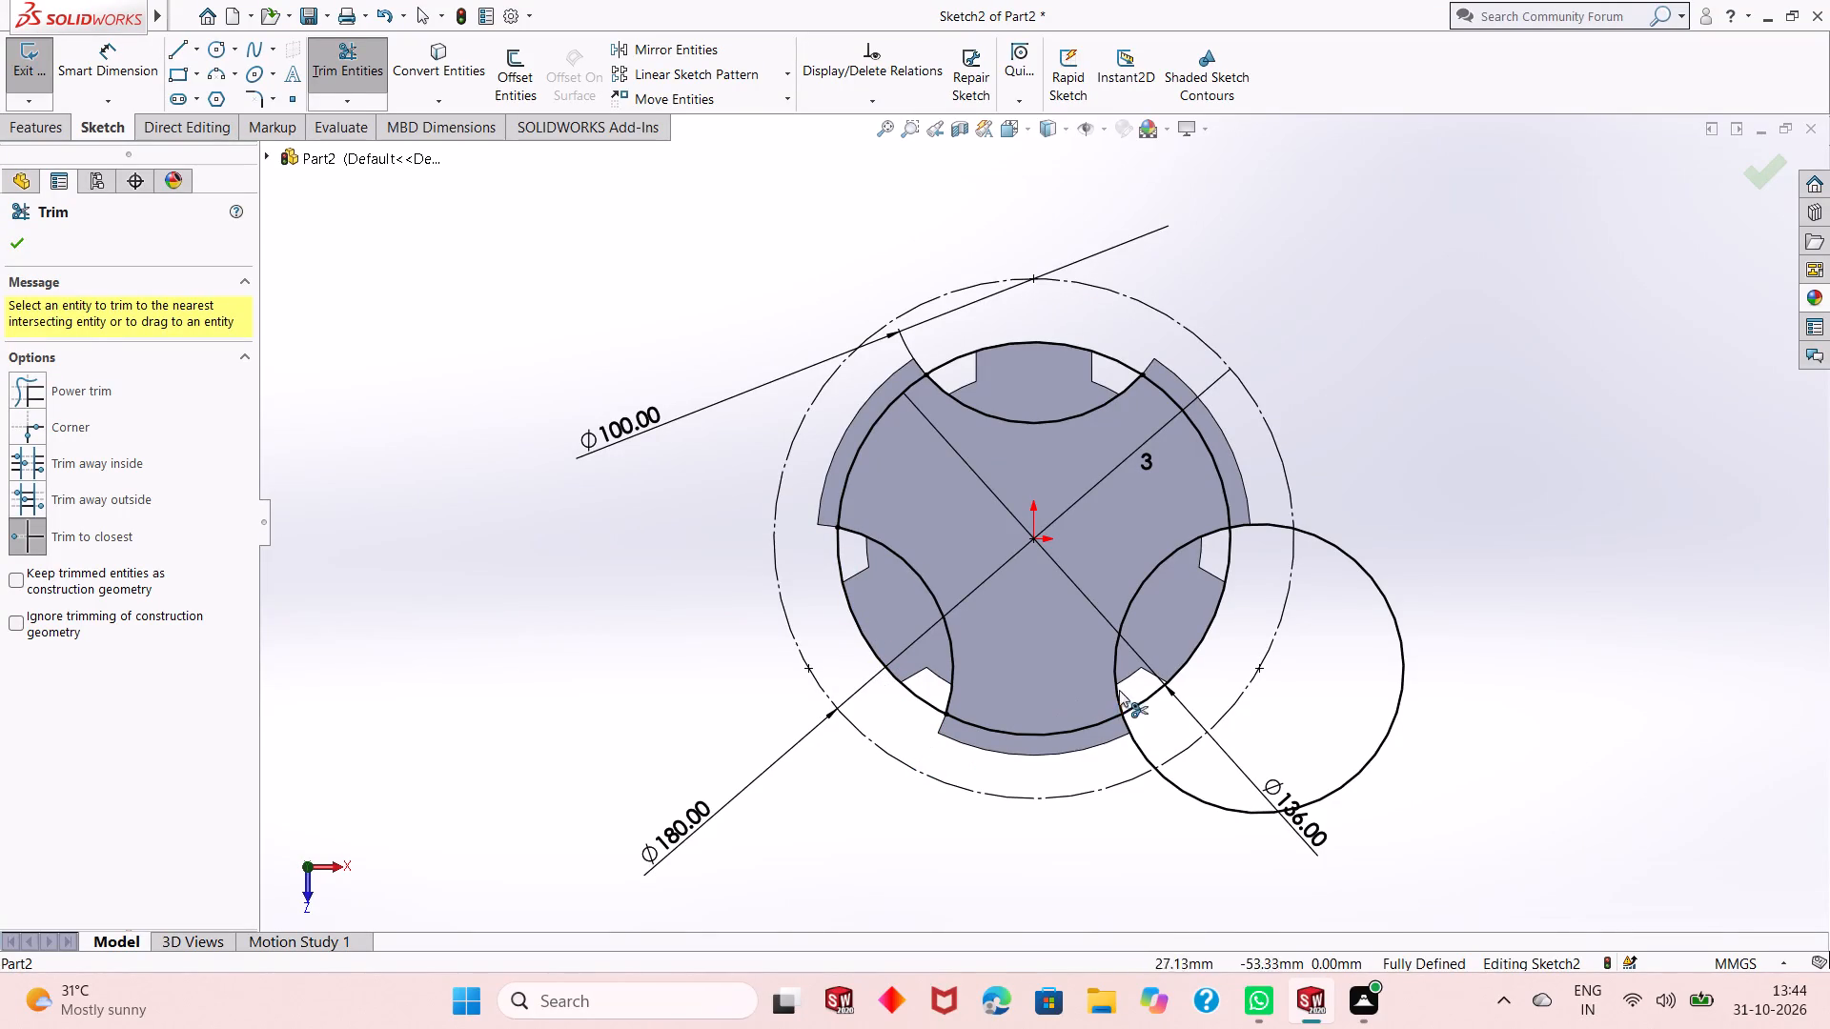
left_click(1139, 749)
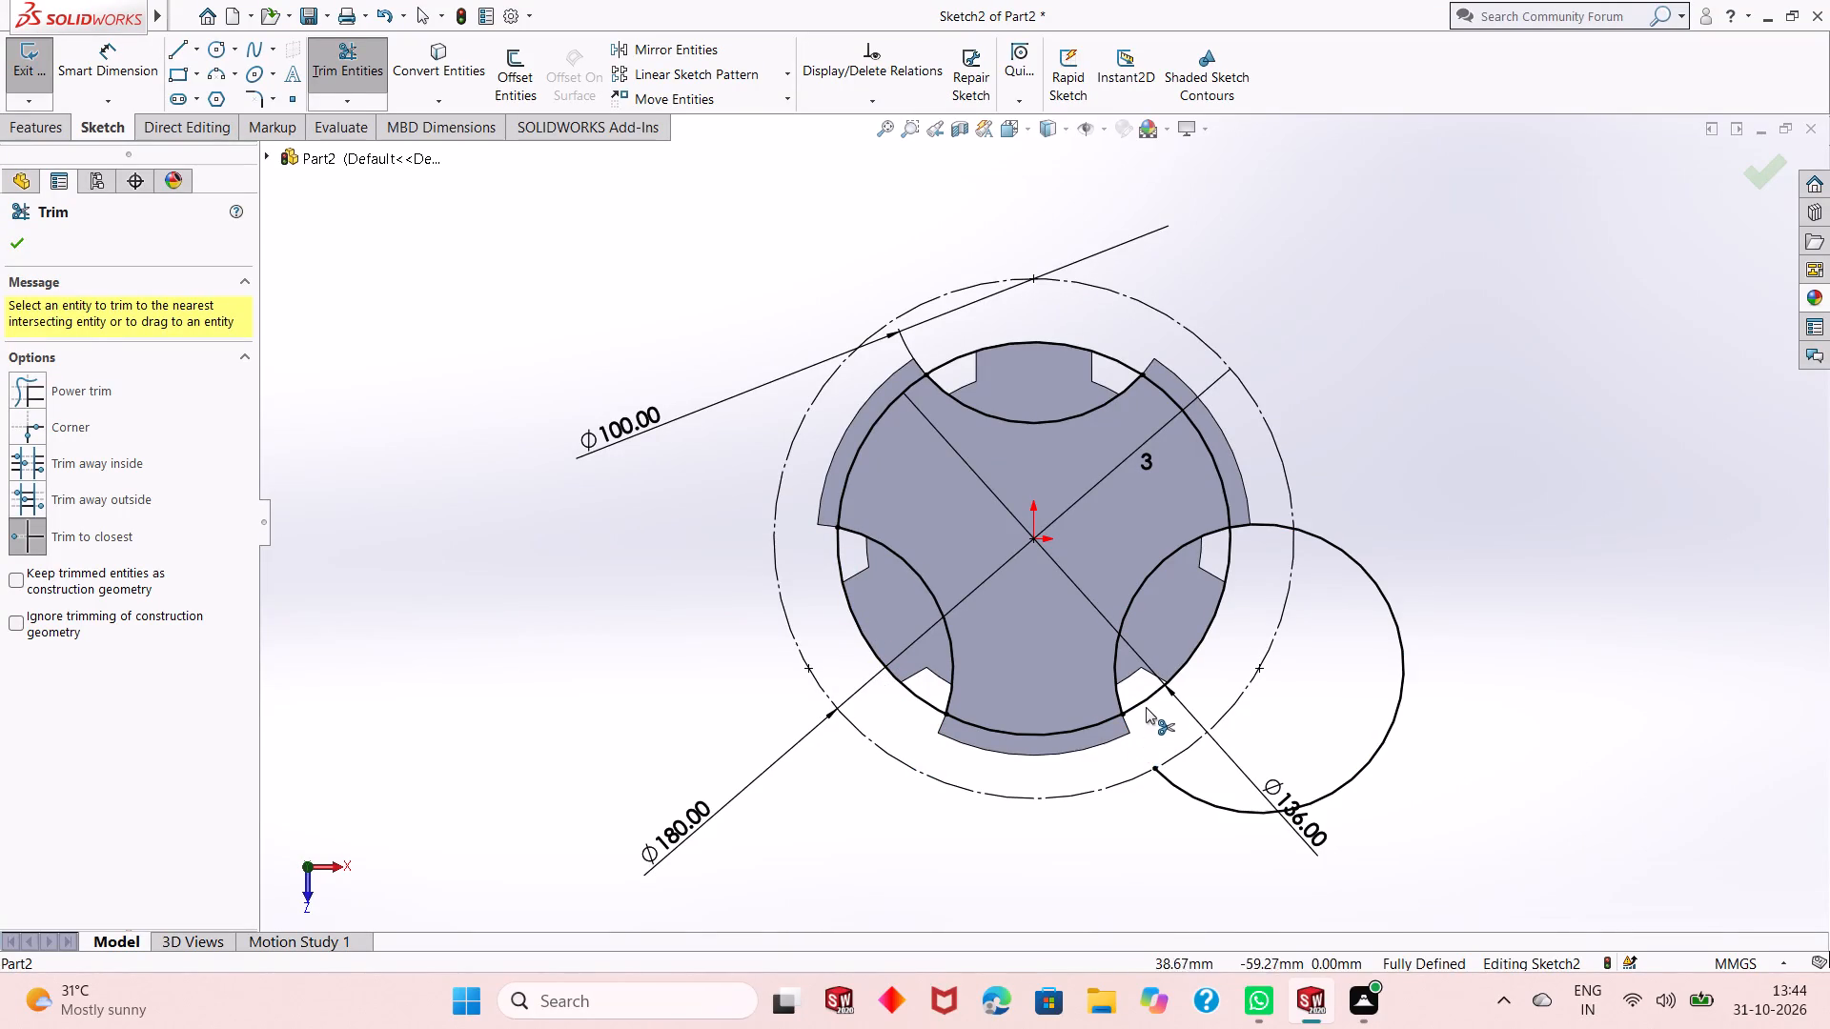
left_click(1165, 782)
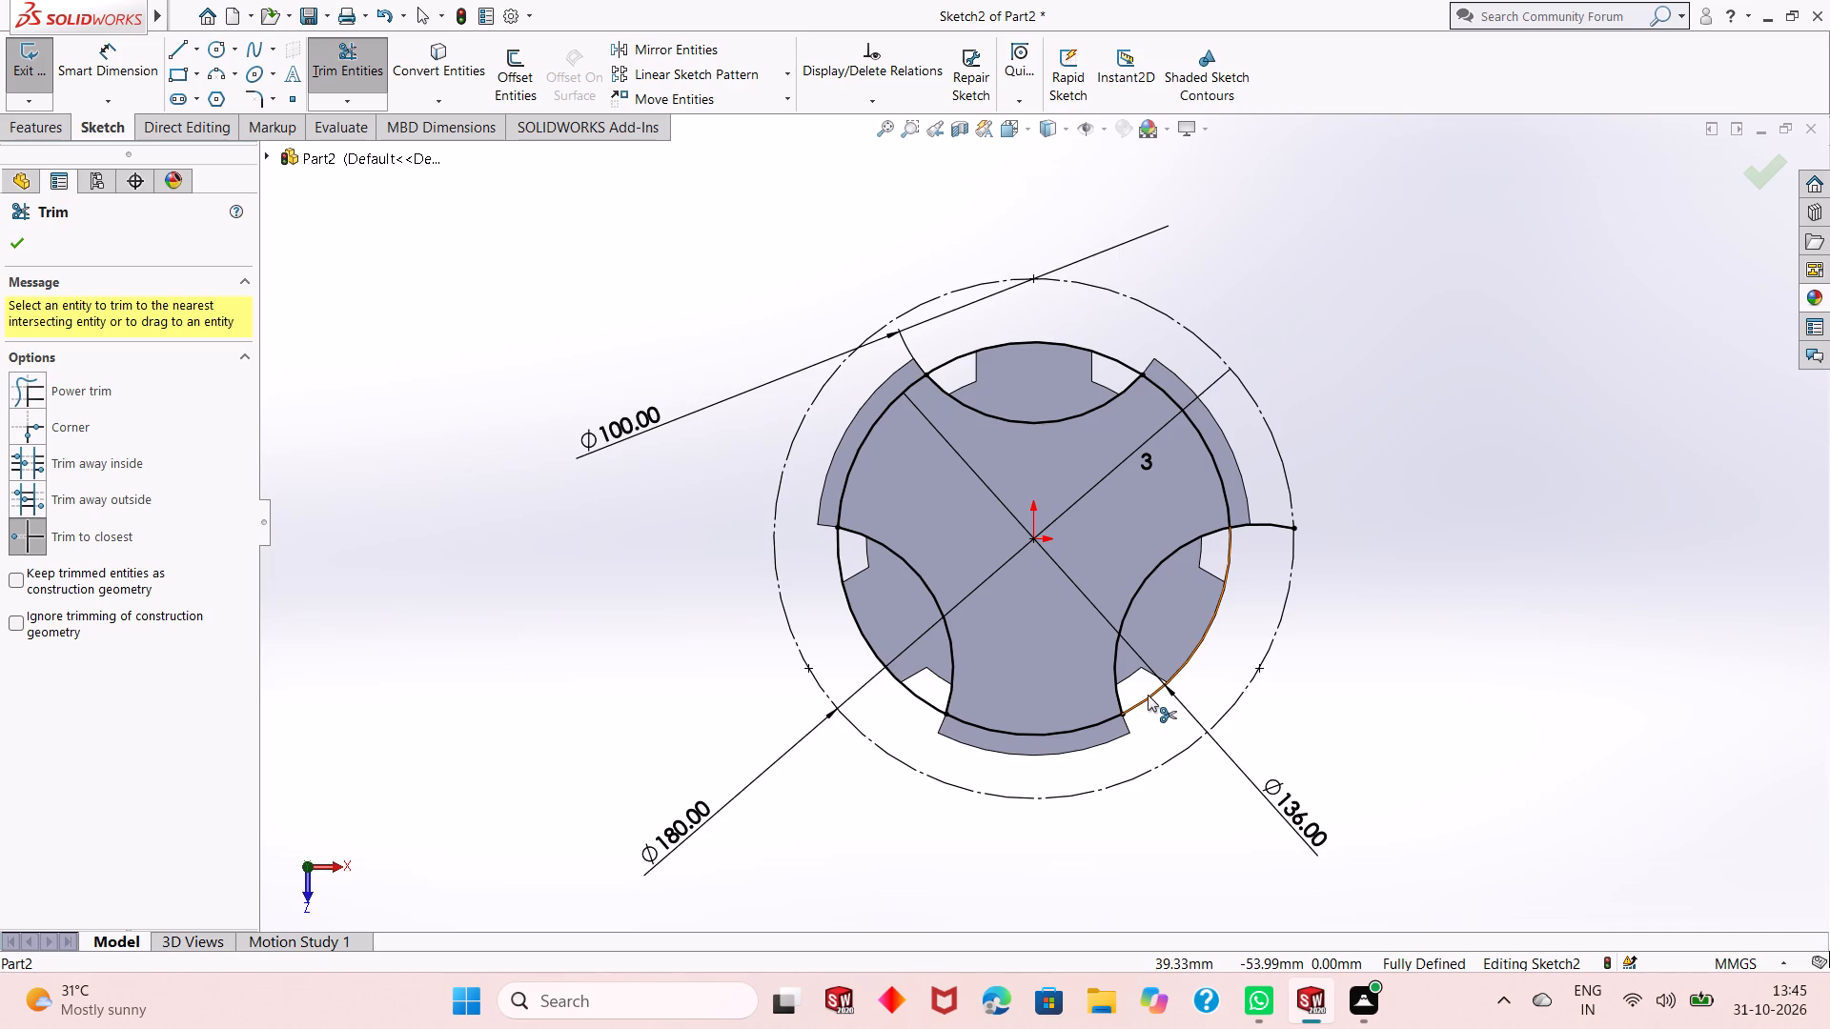
Trim the three arcs of the 136 mm circle that fall inside the 100 mm circles, leaving a three-lobed profile.
left_click(1148, 695)
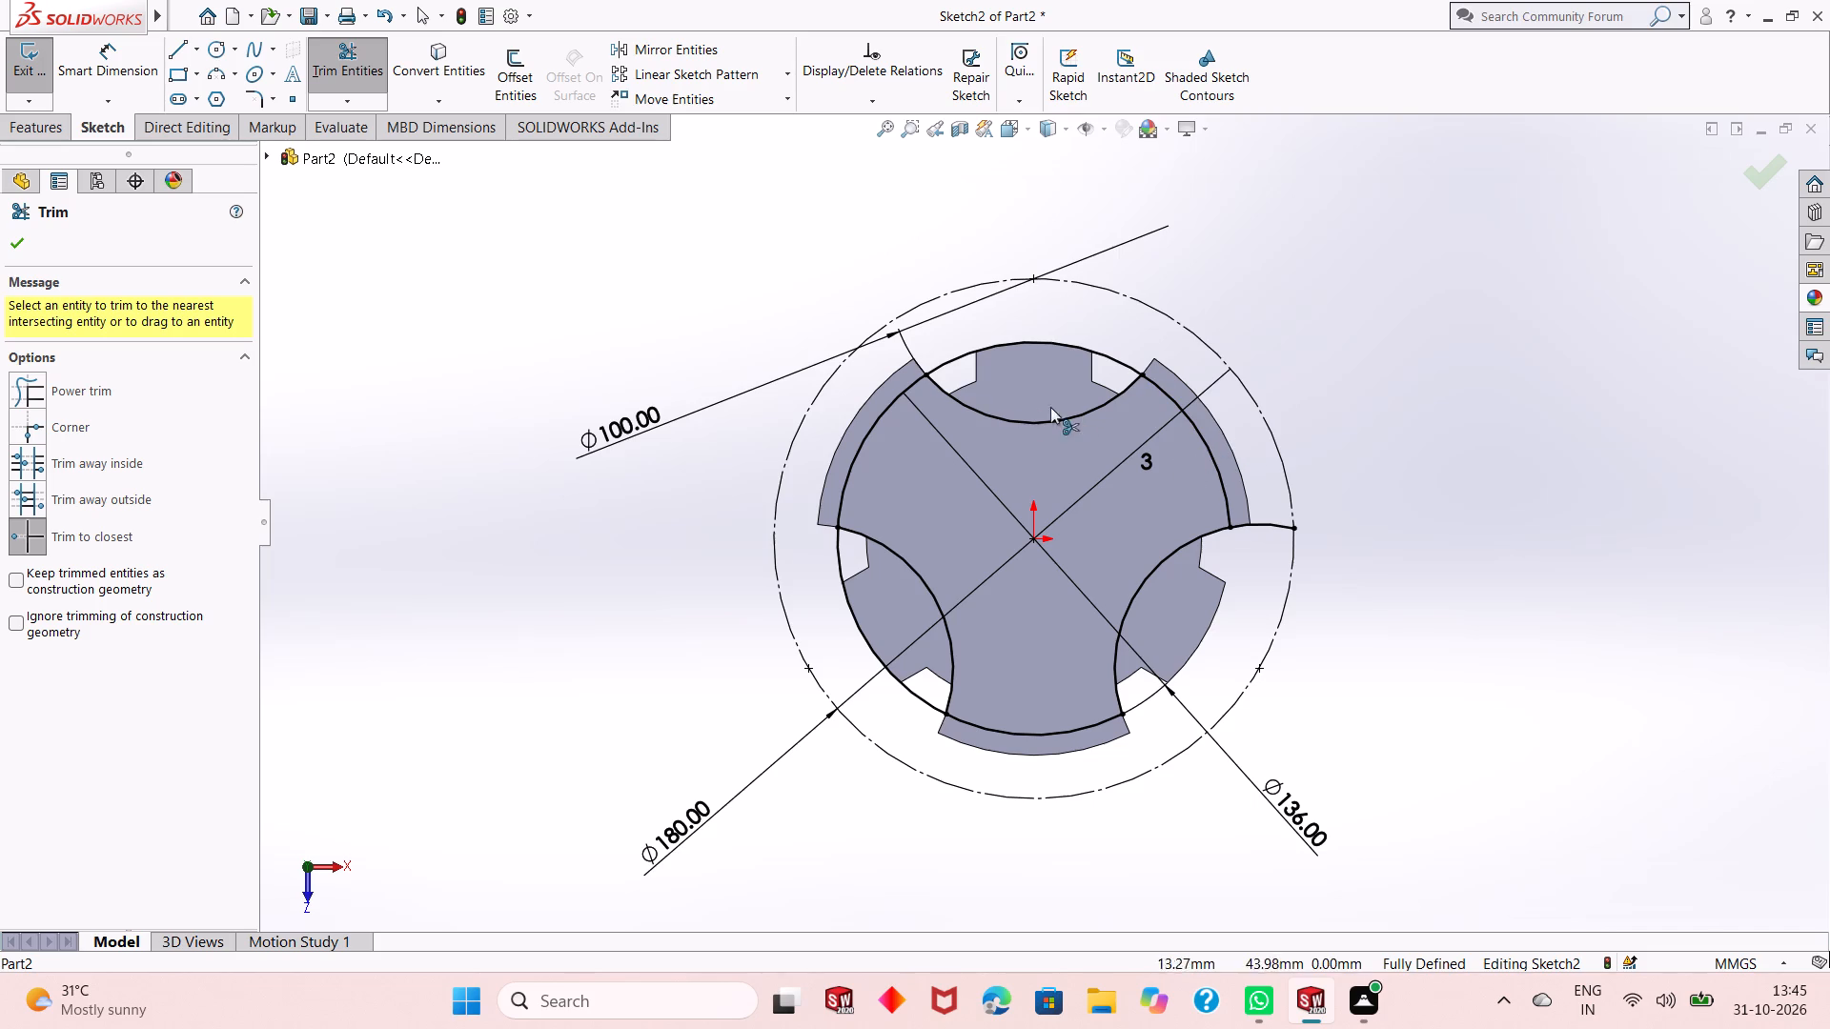
left_click(864, 636)
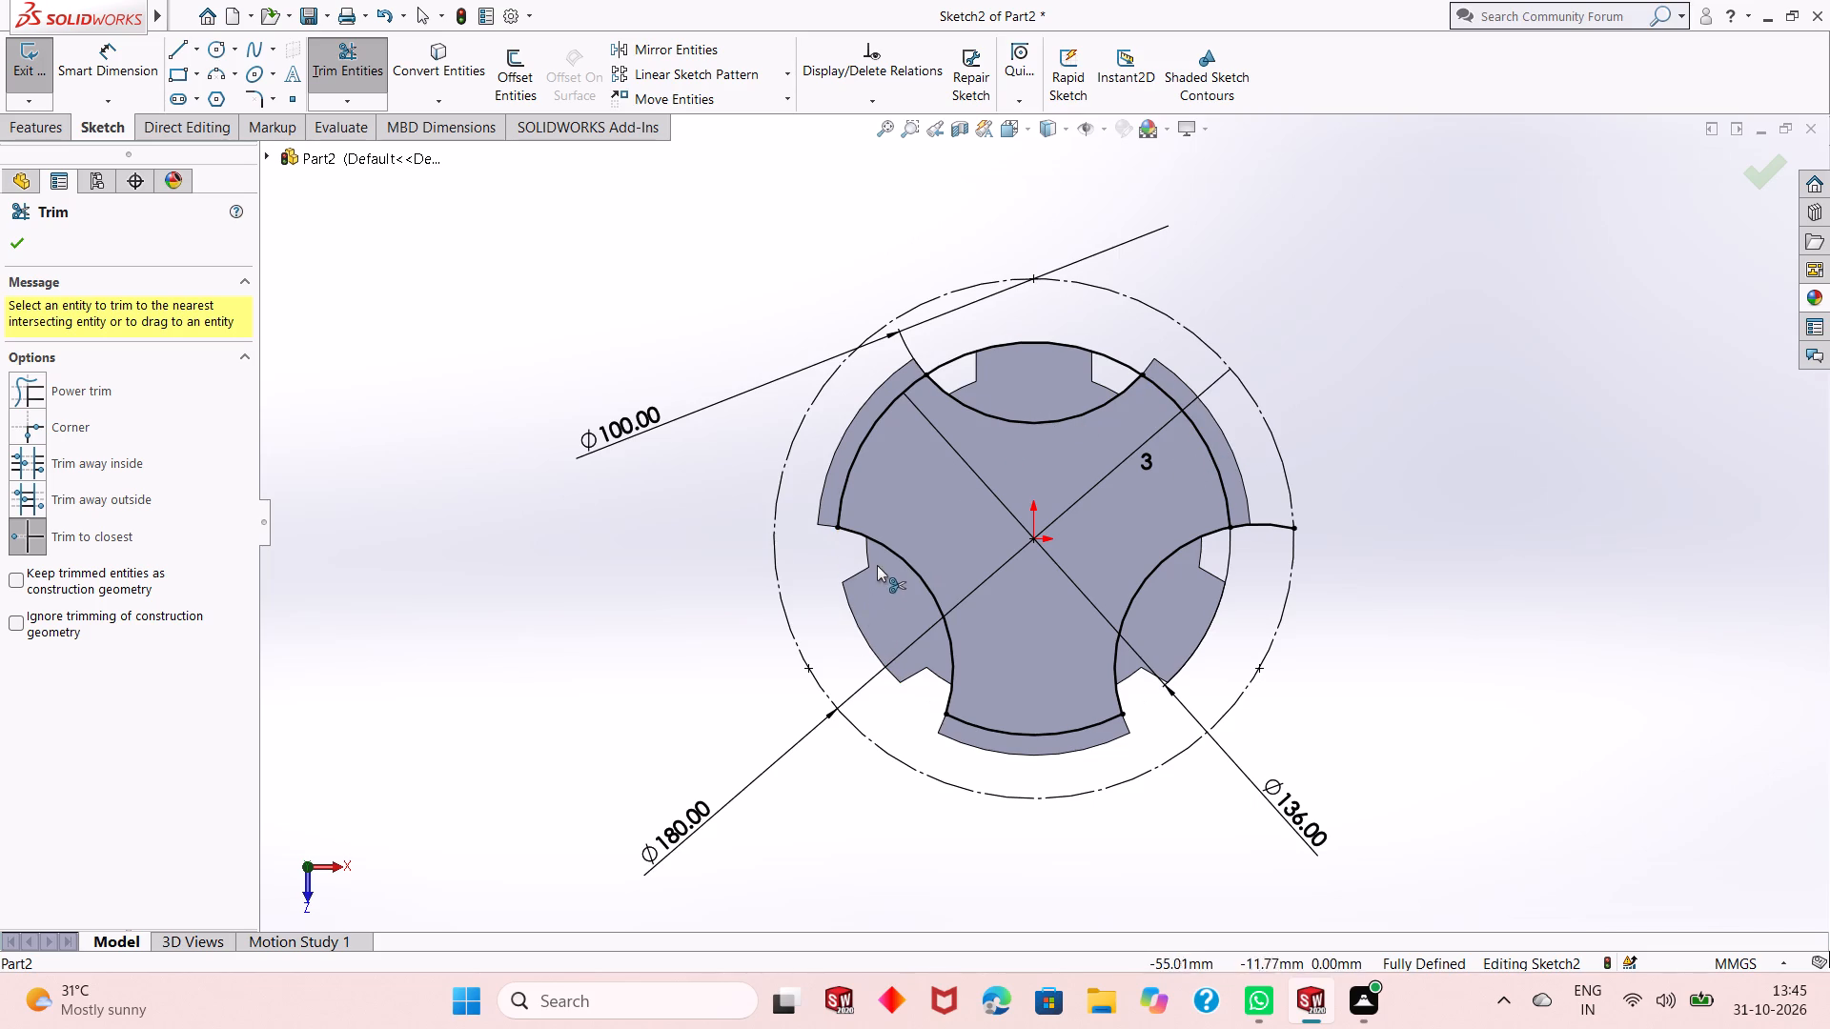
left_click(954, 360)
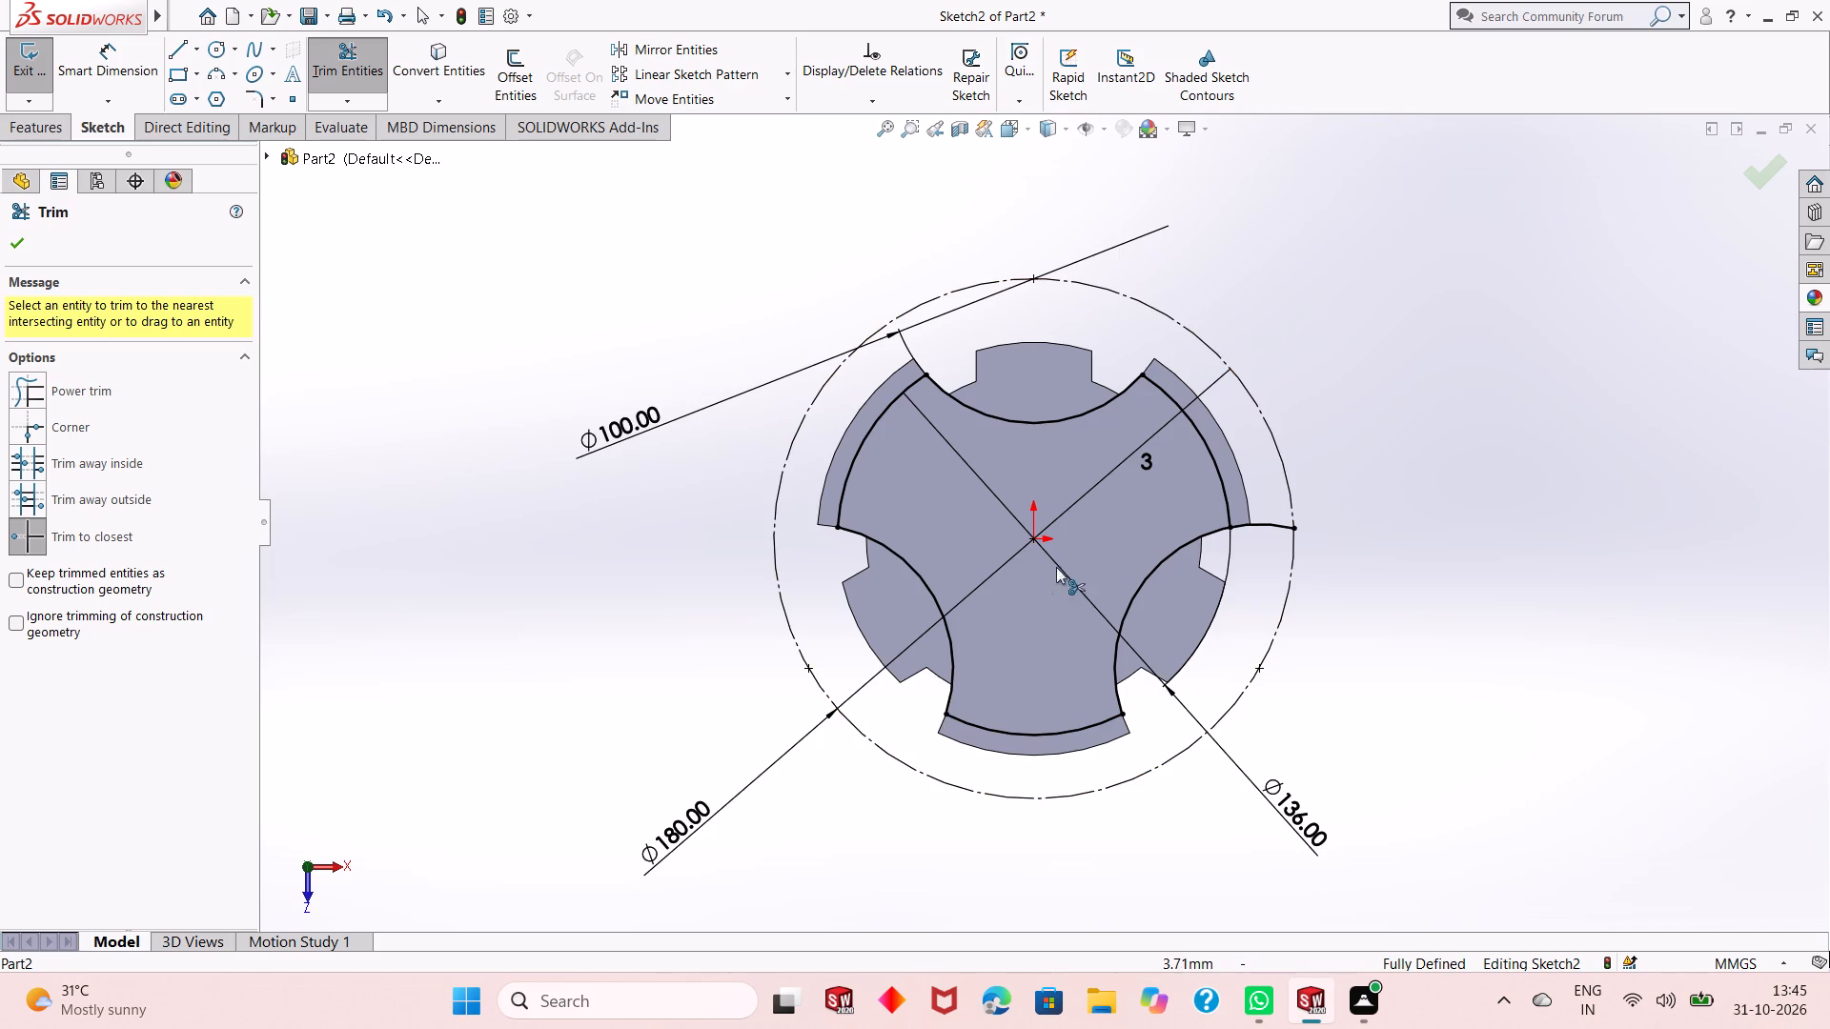
scroll(1067, 609, "down", 3)
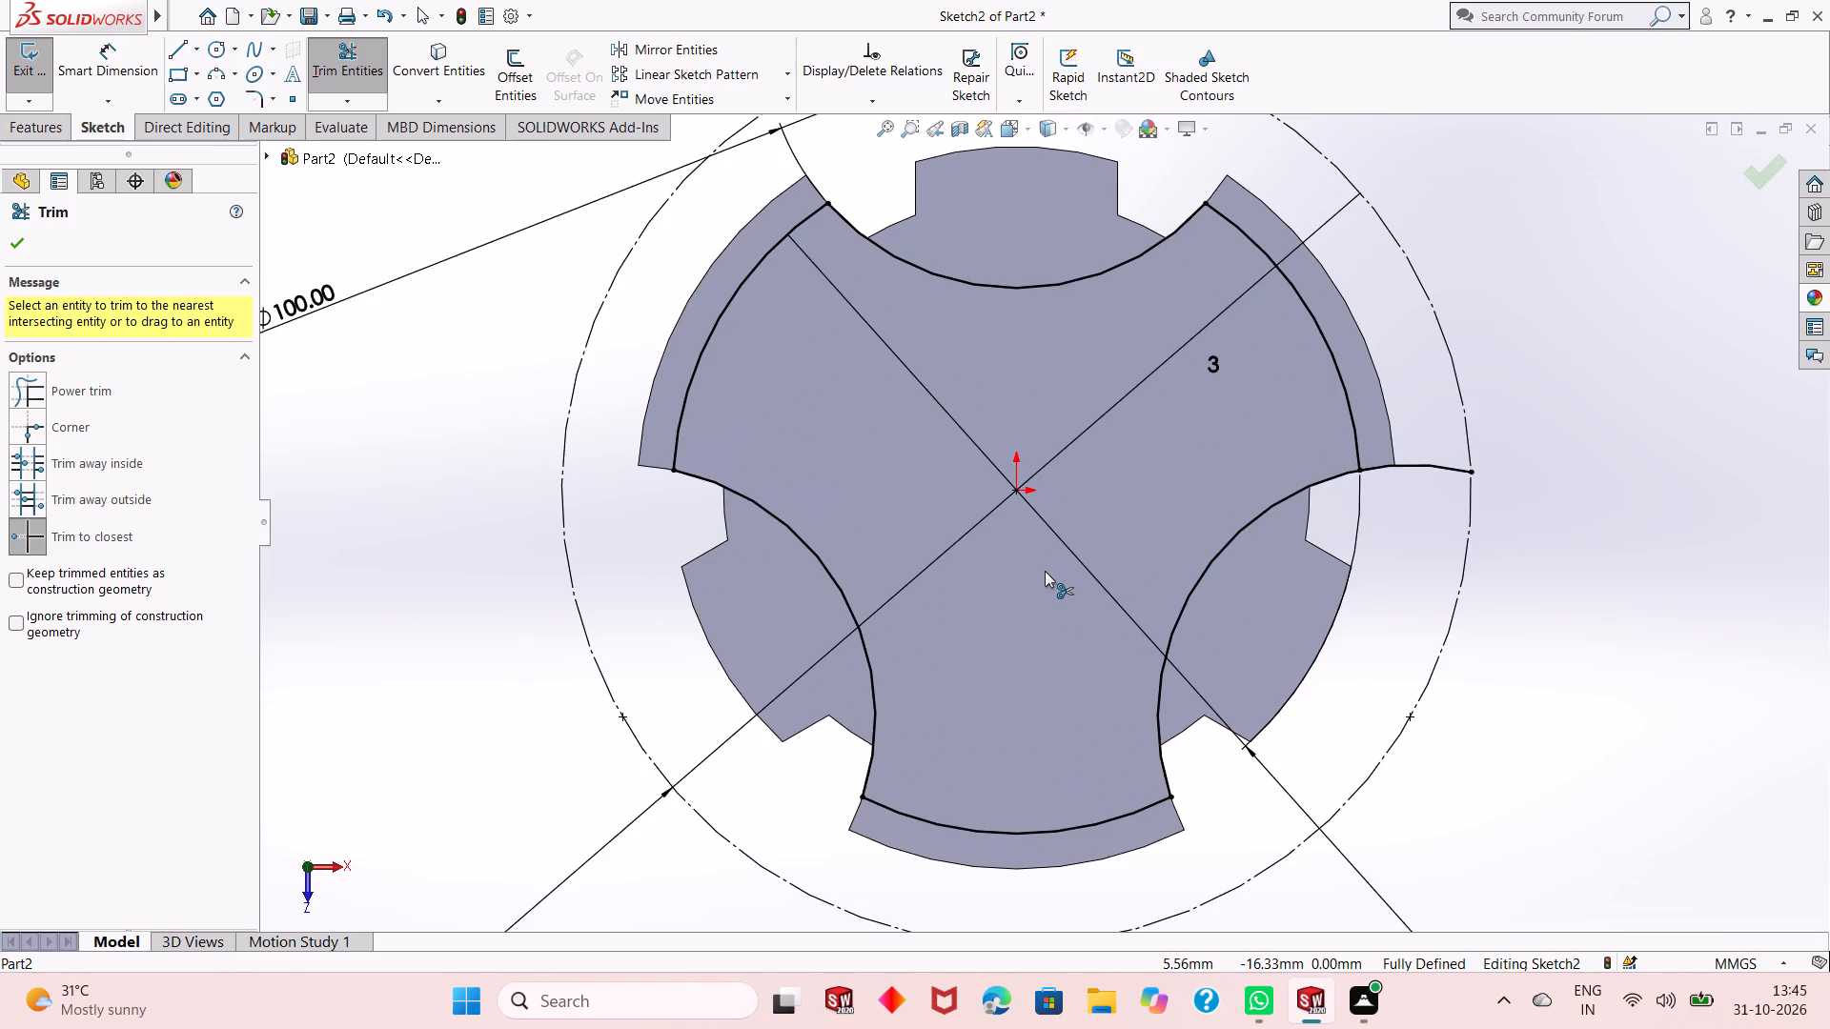
scroll(1045, 571, "up", 2)
scroll(1027, 464, "up", 1)
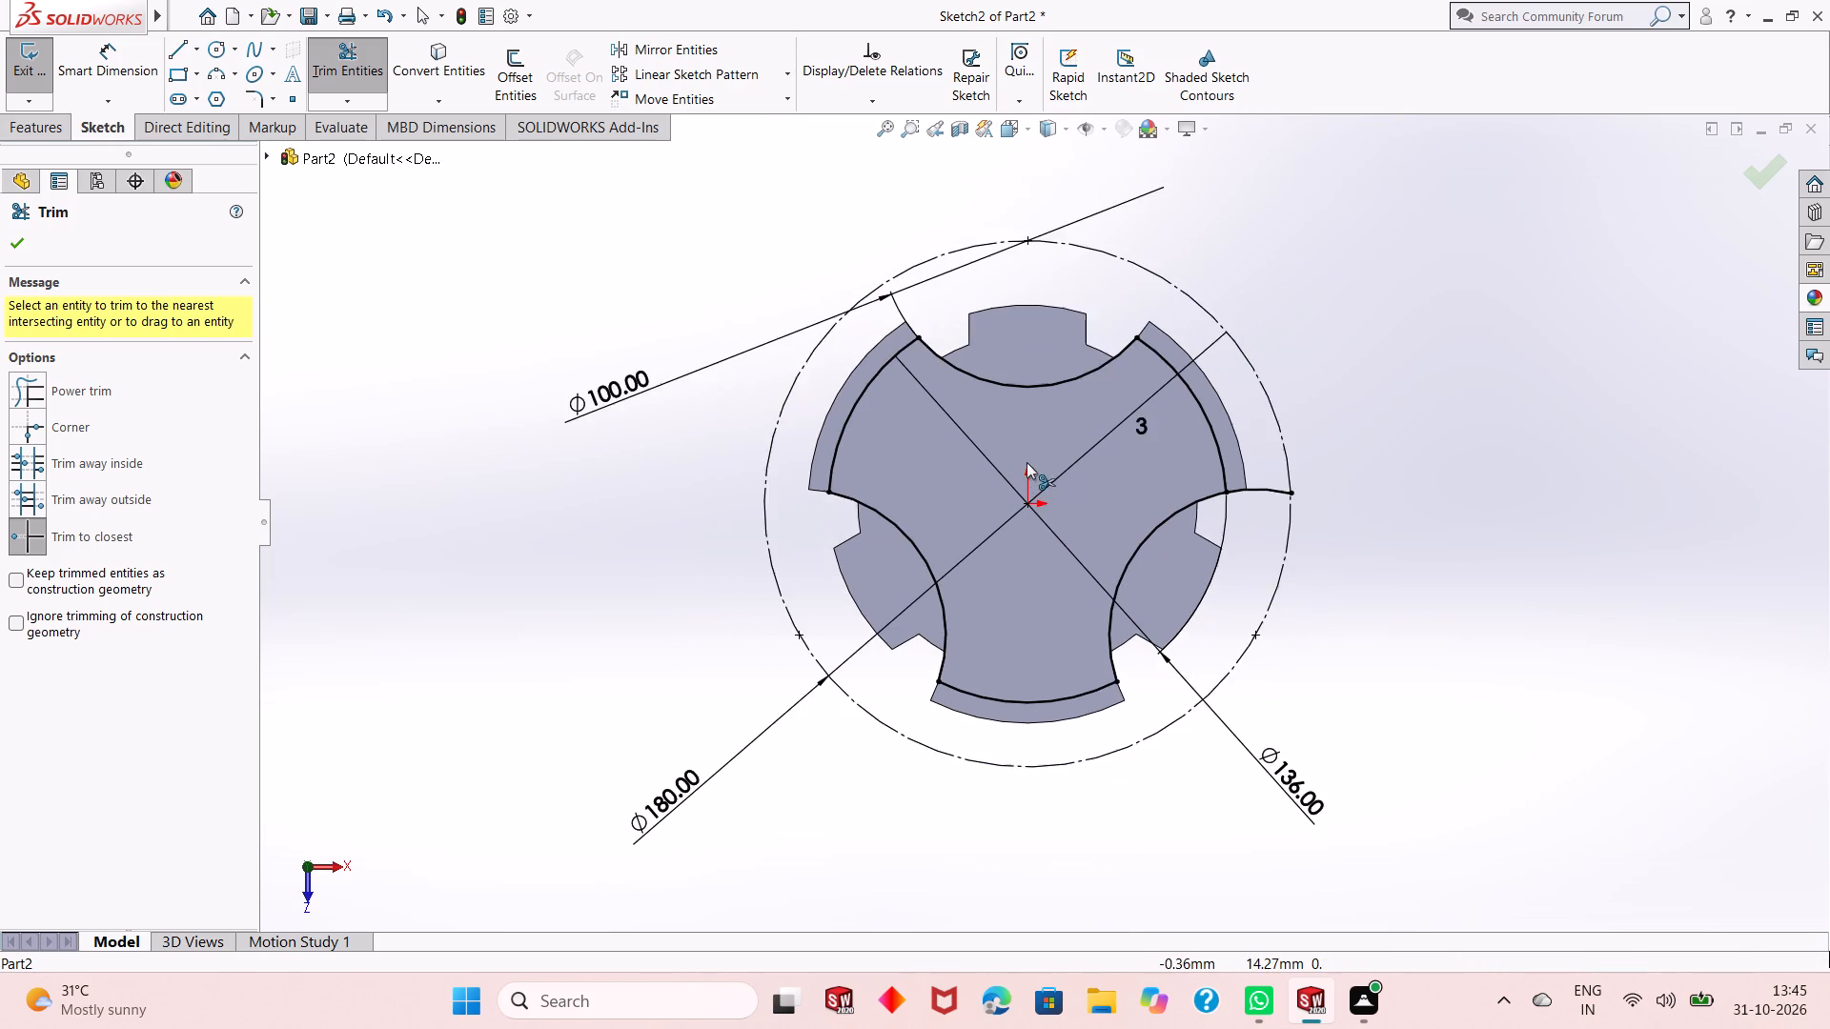
scroll(1027, 462, "down", 3)
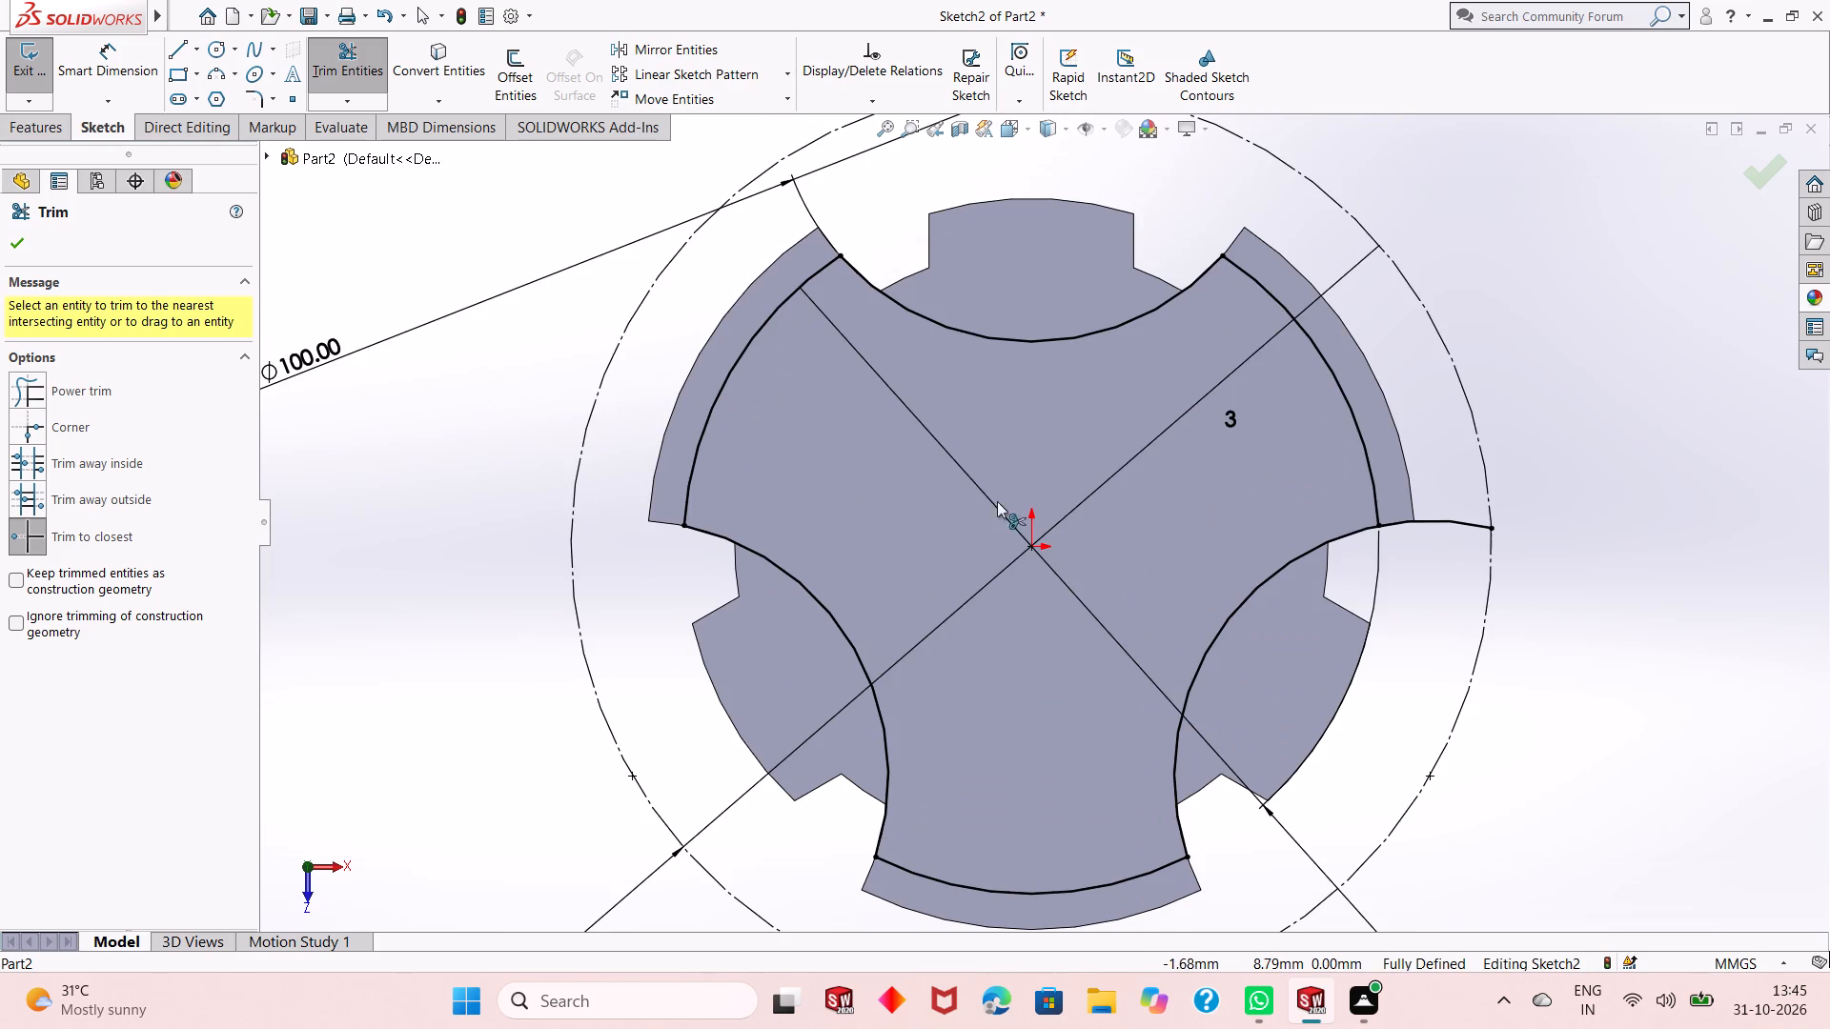
left_click(16, 246)
Extrude the three-lobed sketch region as a 15 mm blind boss merged with the disc.
left_click(53, 134)
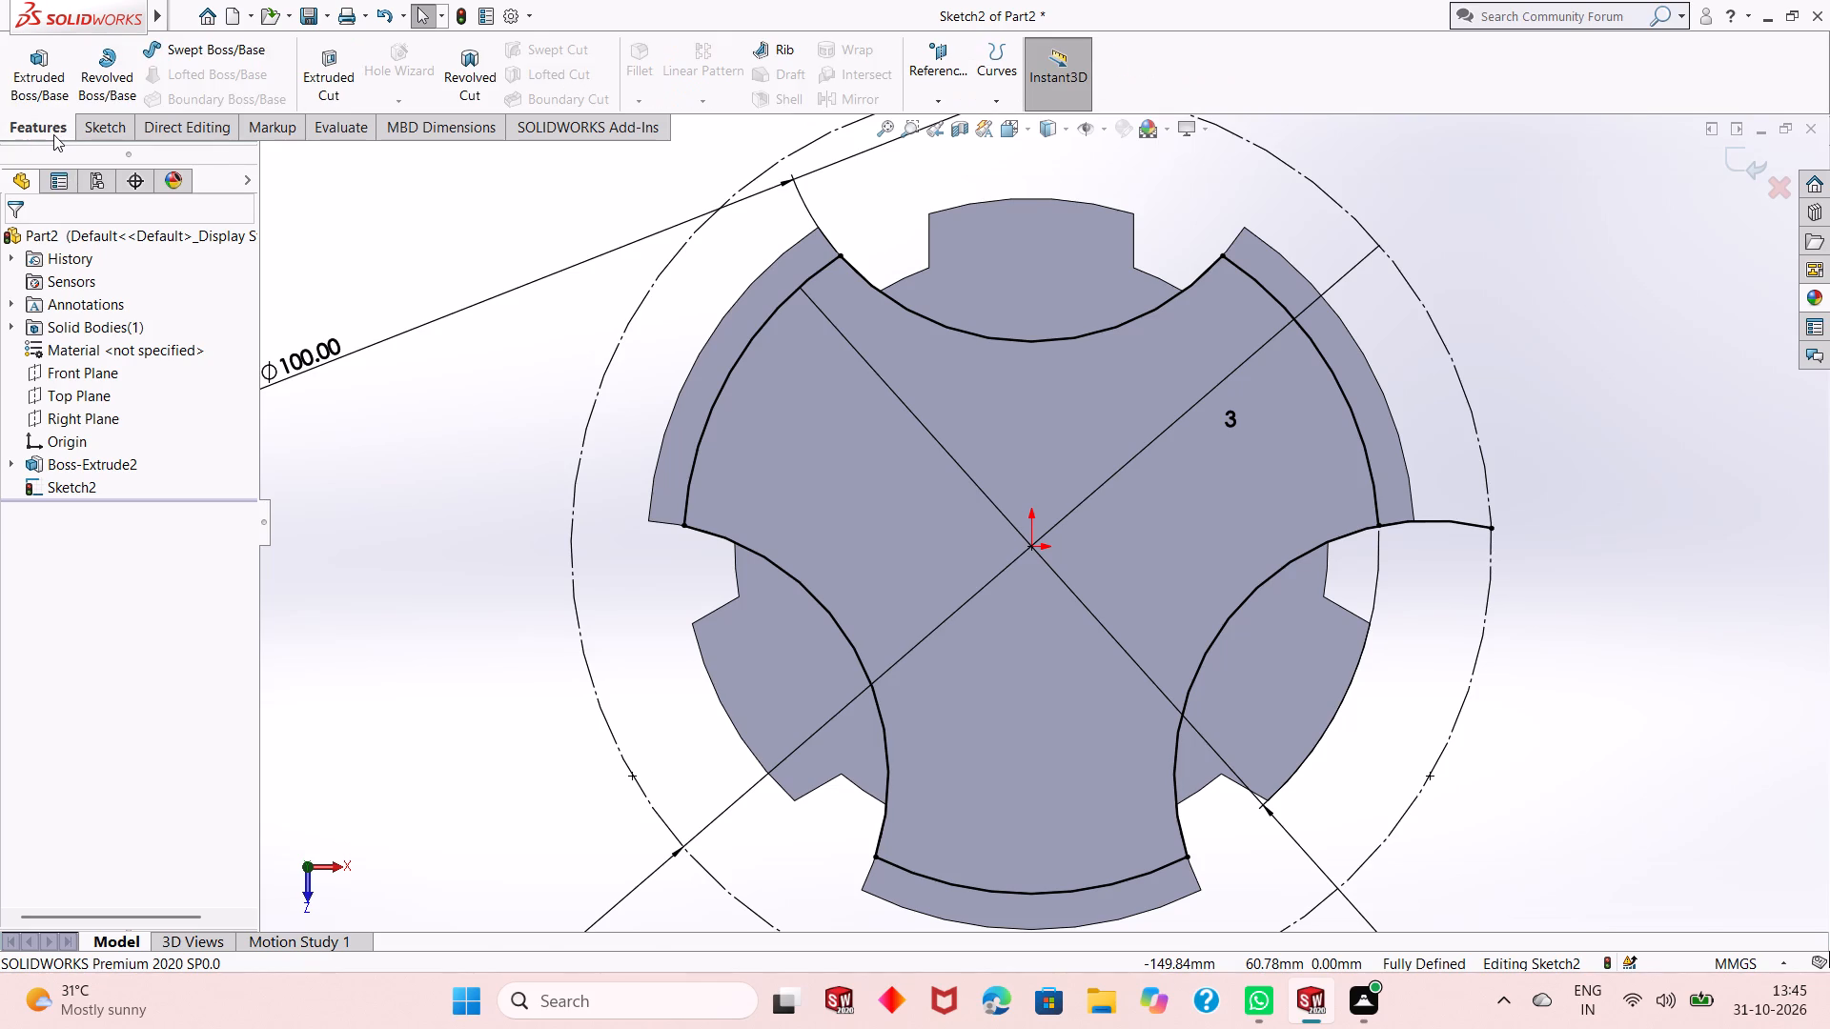
left_click(25, 78)
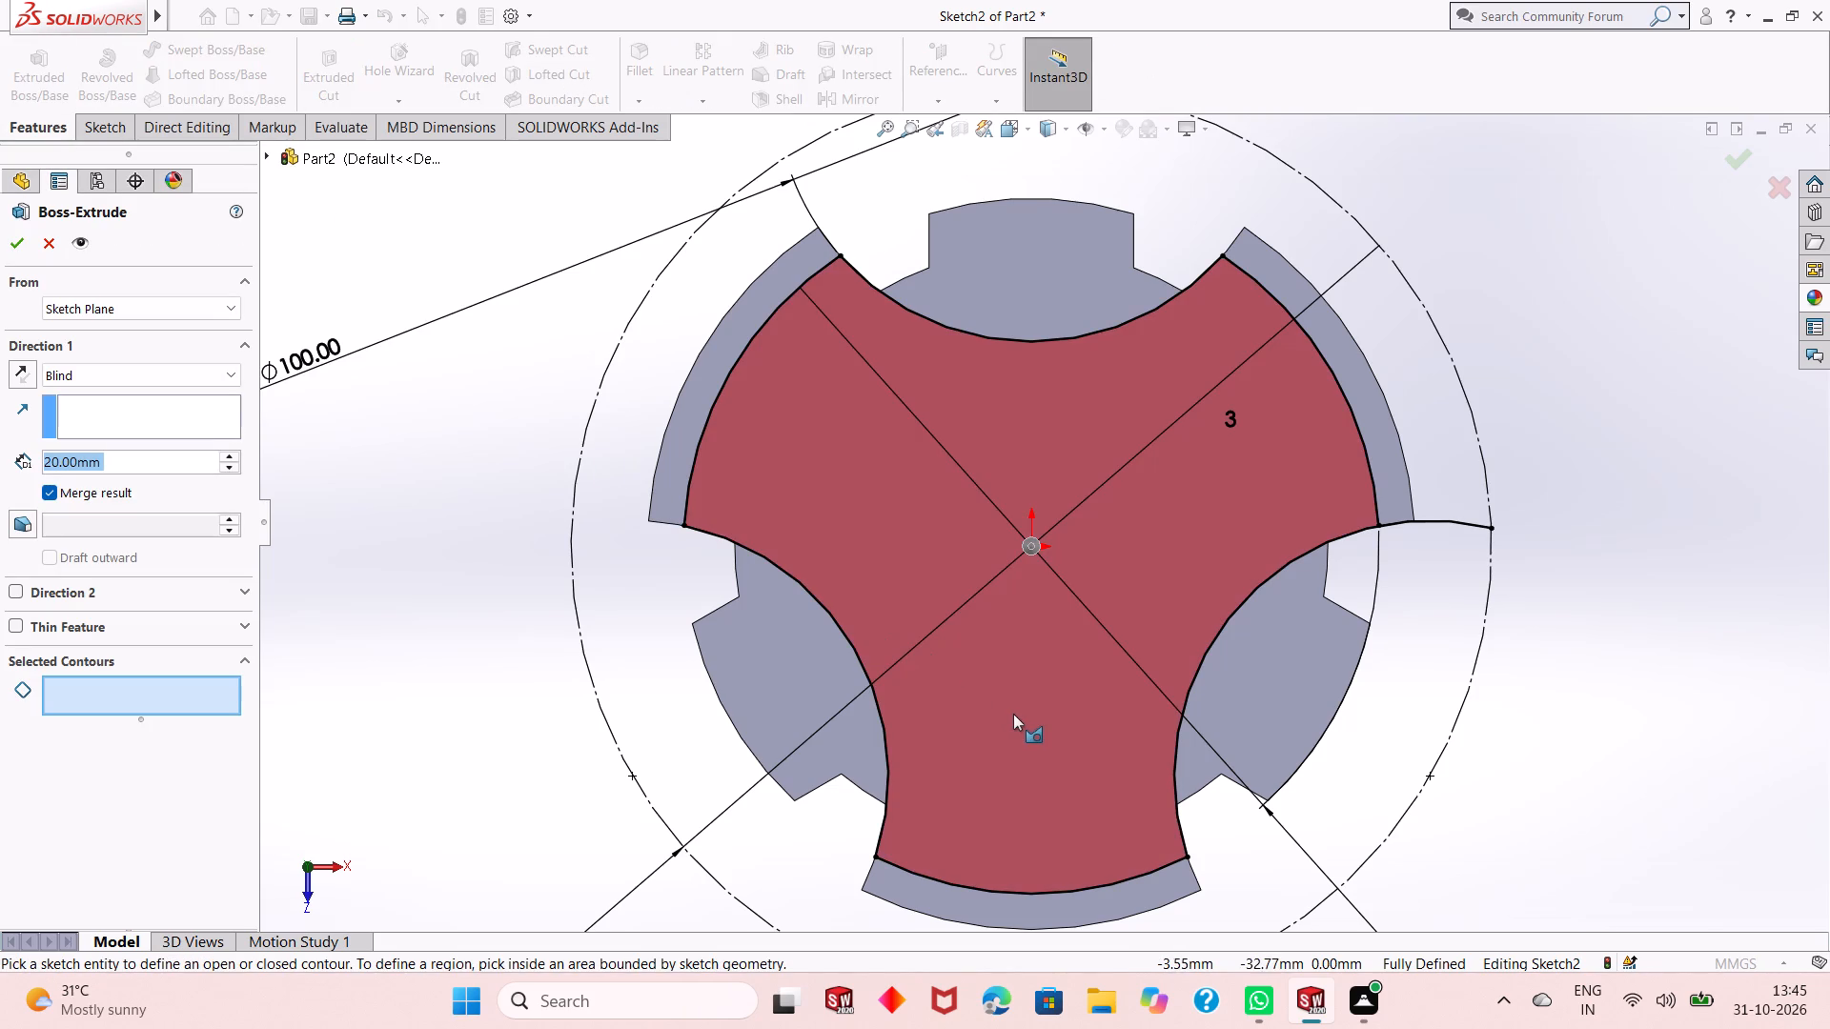
middle_click_drag(1003, 543, 1011, 385)
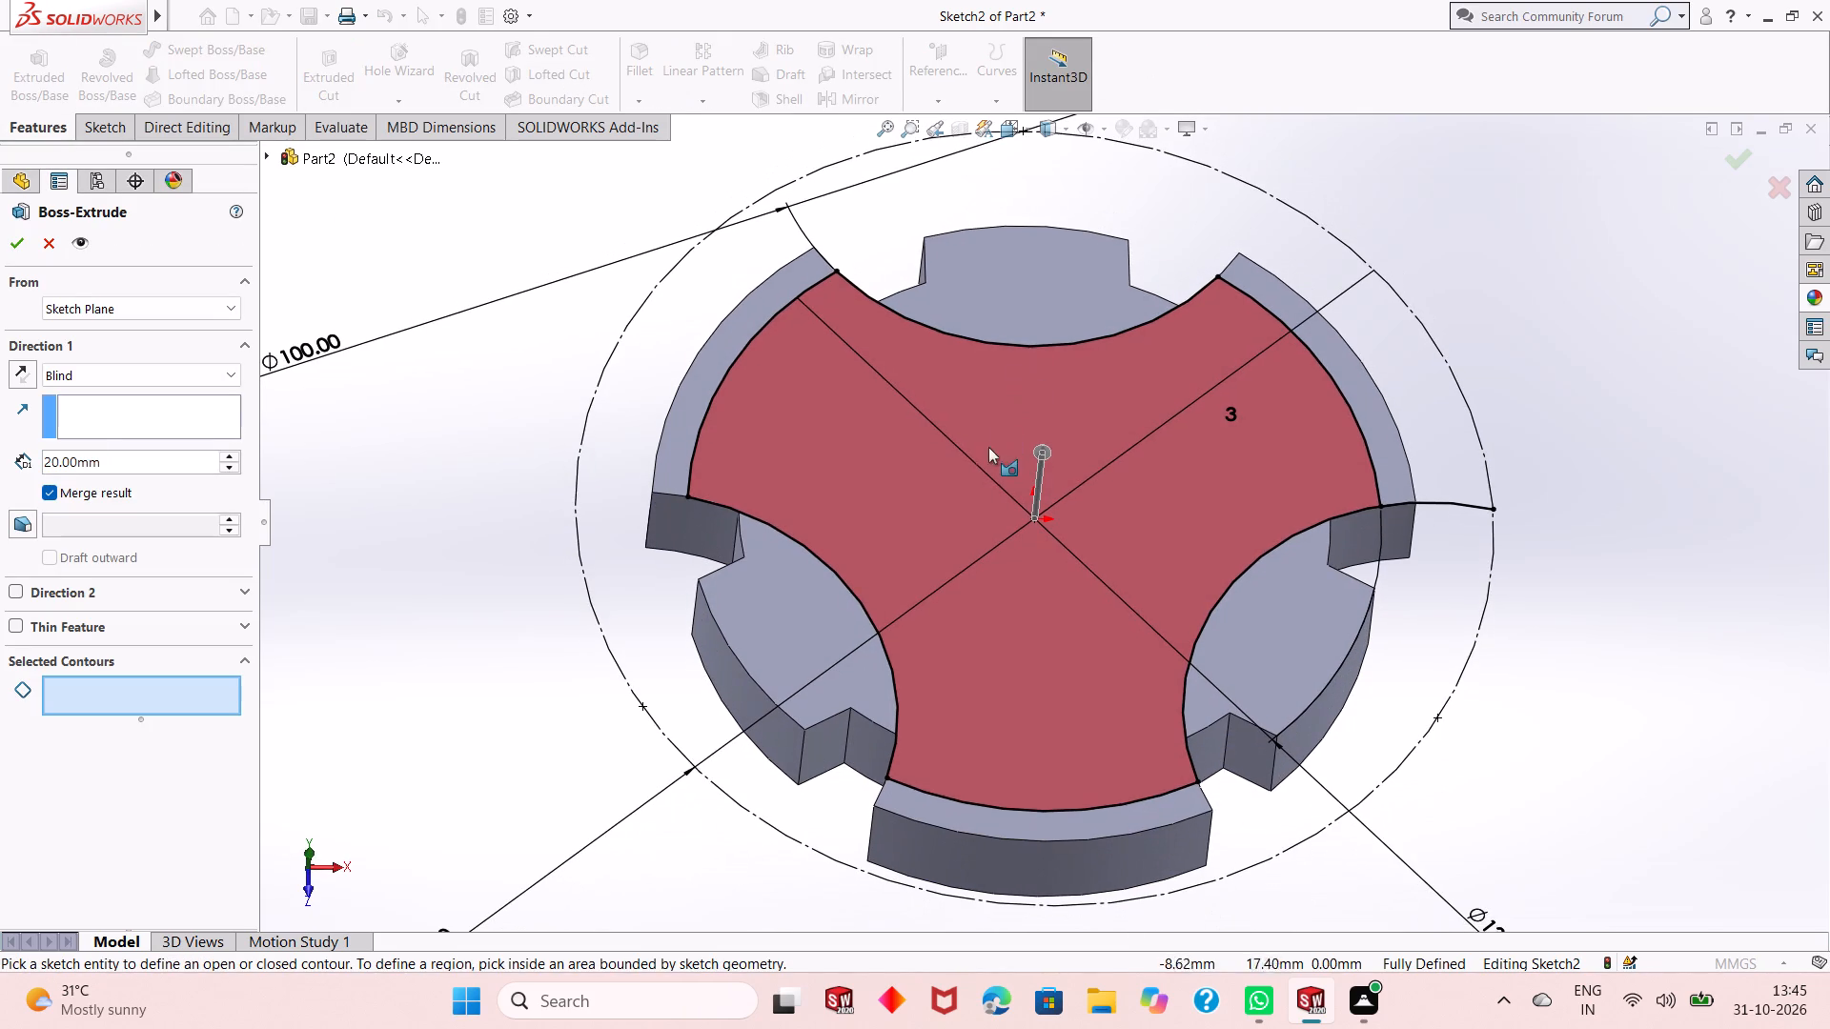
left_click(940, 499)
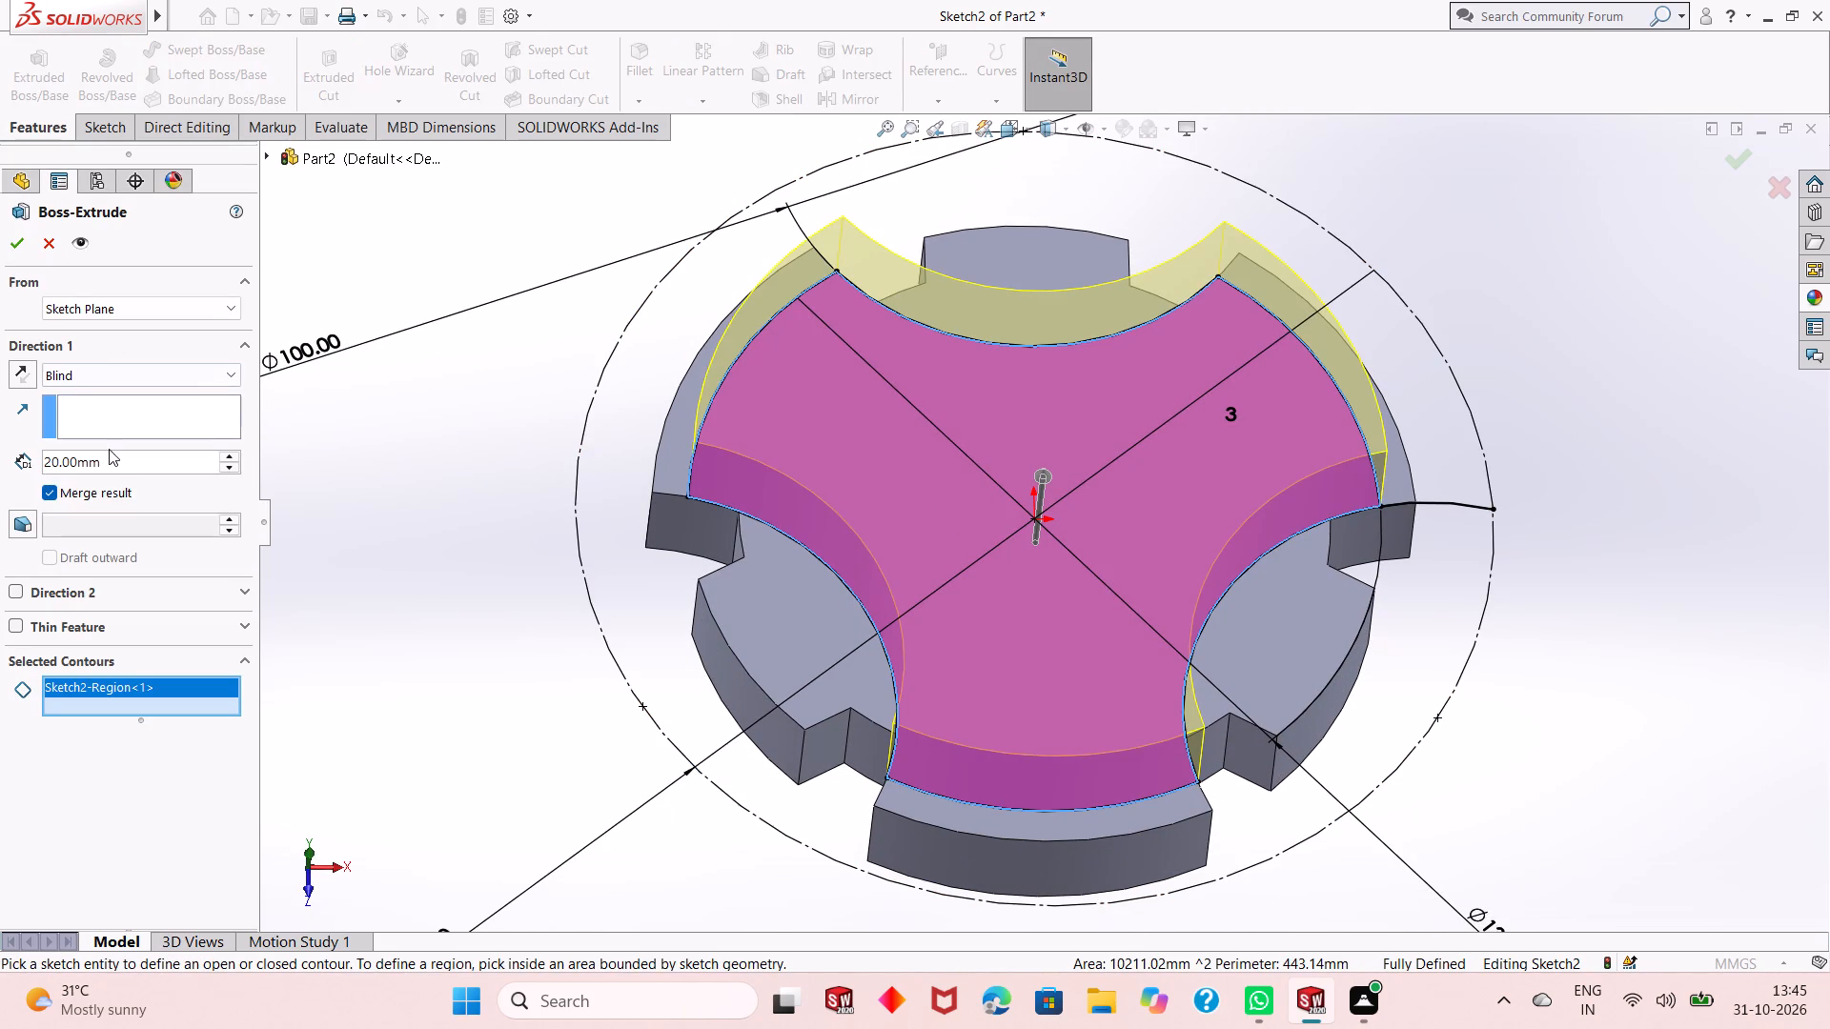
double_click(123, 461)
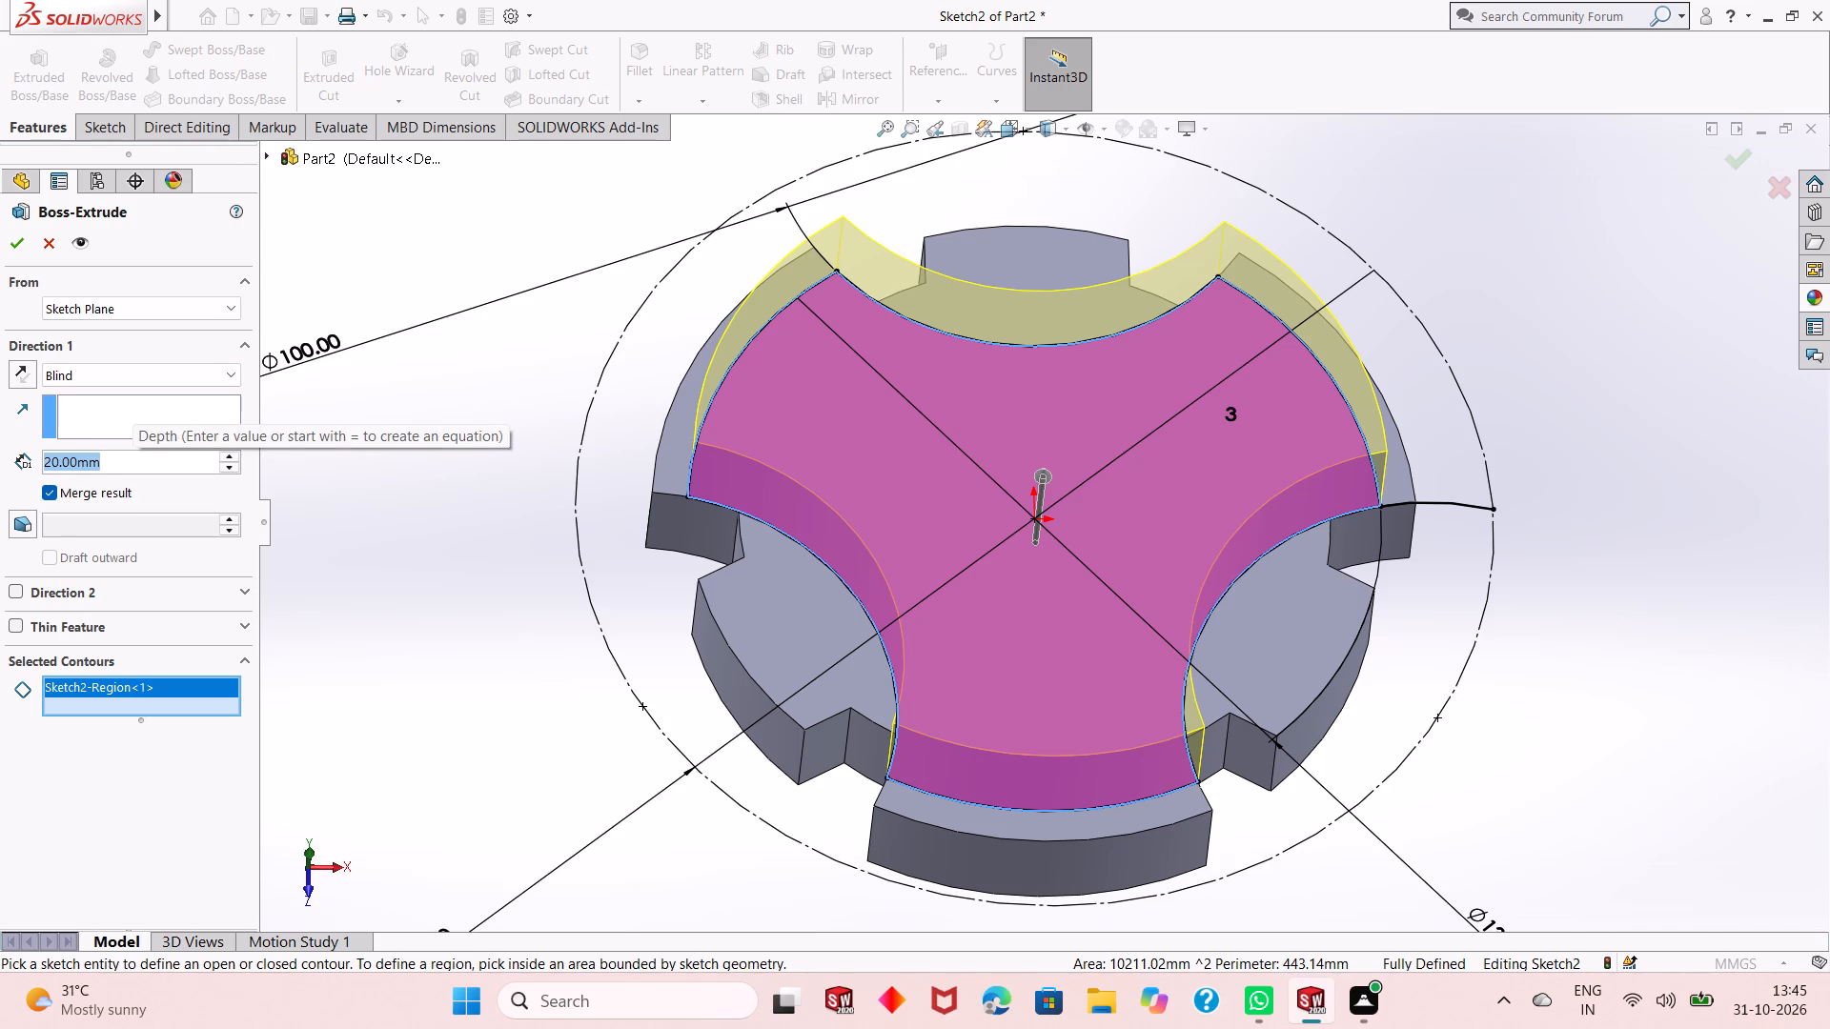
type("15")
key("Return")
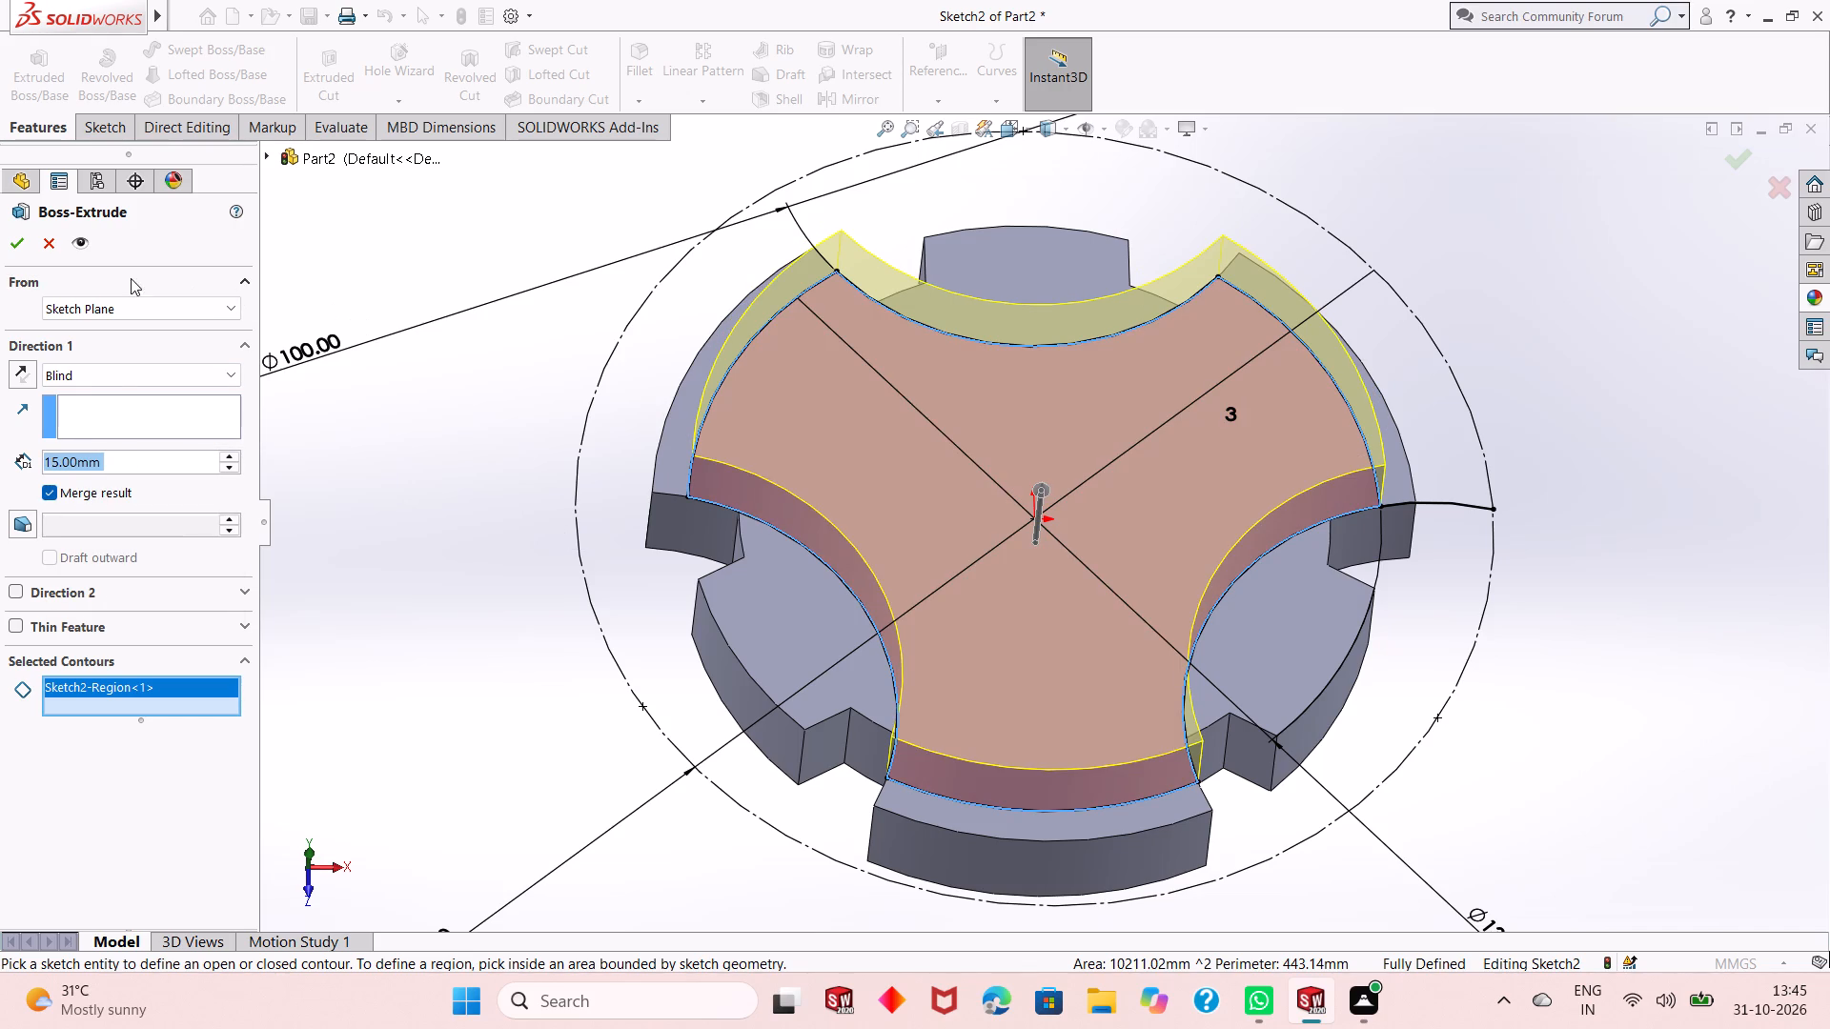
left_click(12, 249)
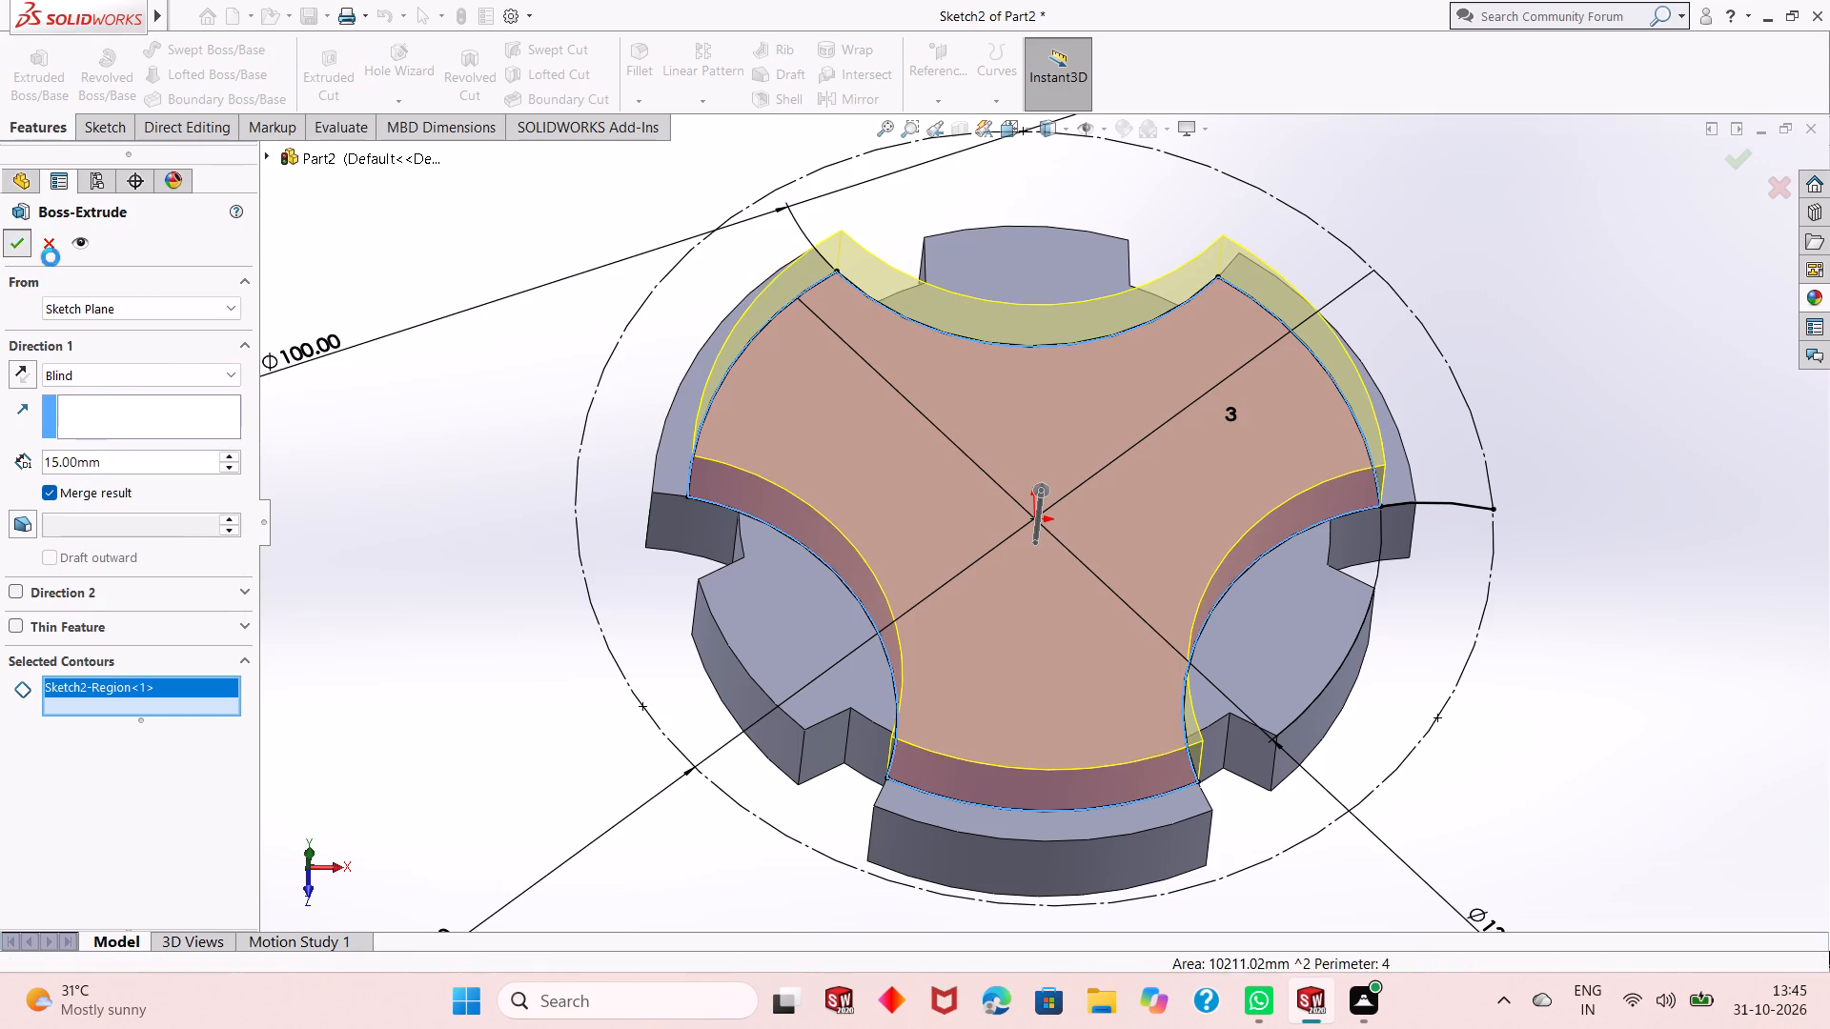
left_click(380, 477)
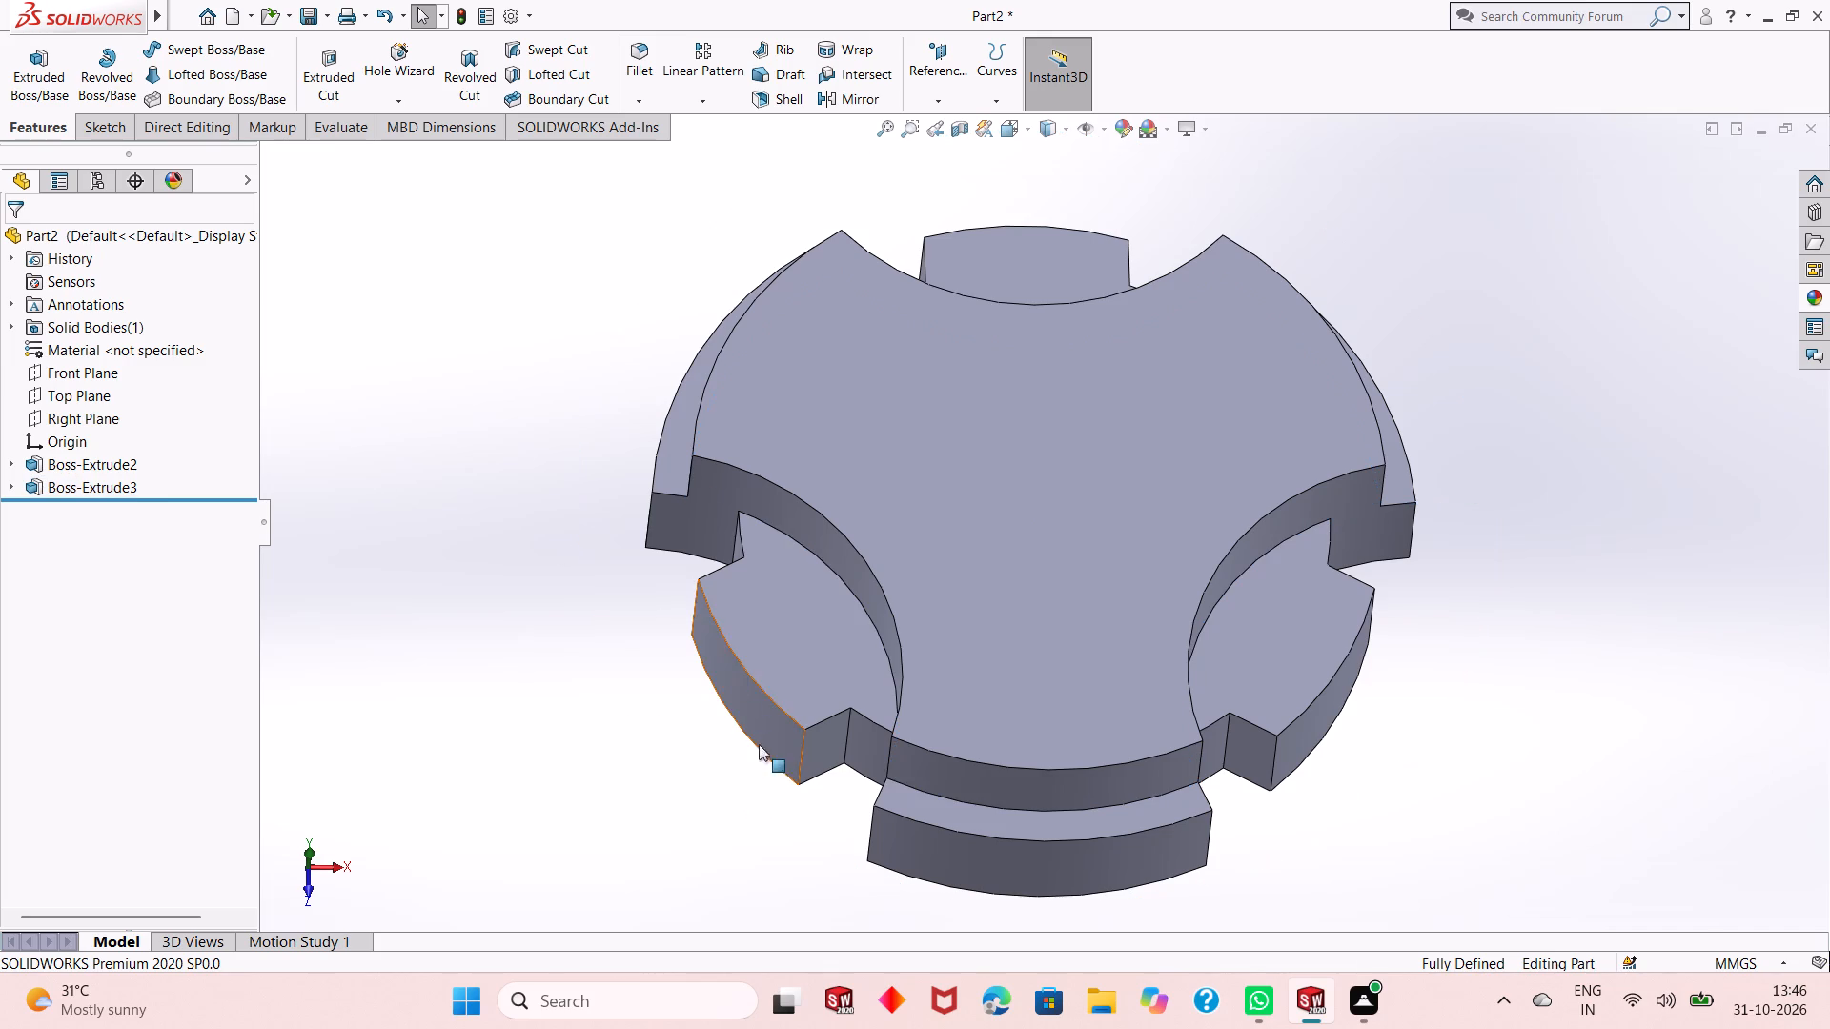
Examine the stepped part from the side, the underside and above to check the new boss.
middle_click_drag(777, 815, 777, 795)
middle_click_drag(777, 795, 818, 514)
scroll(833, 535, "down", 1)
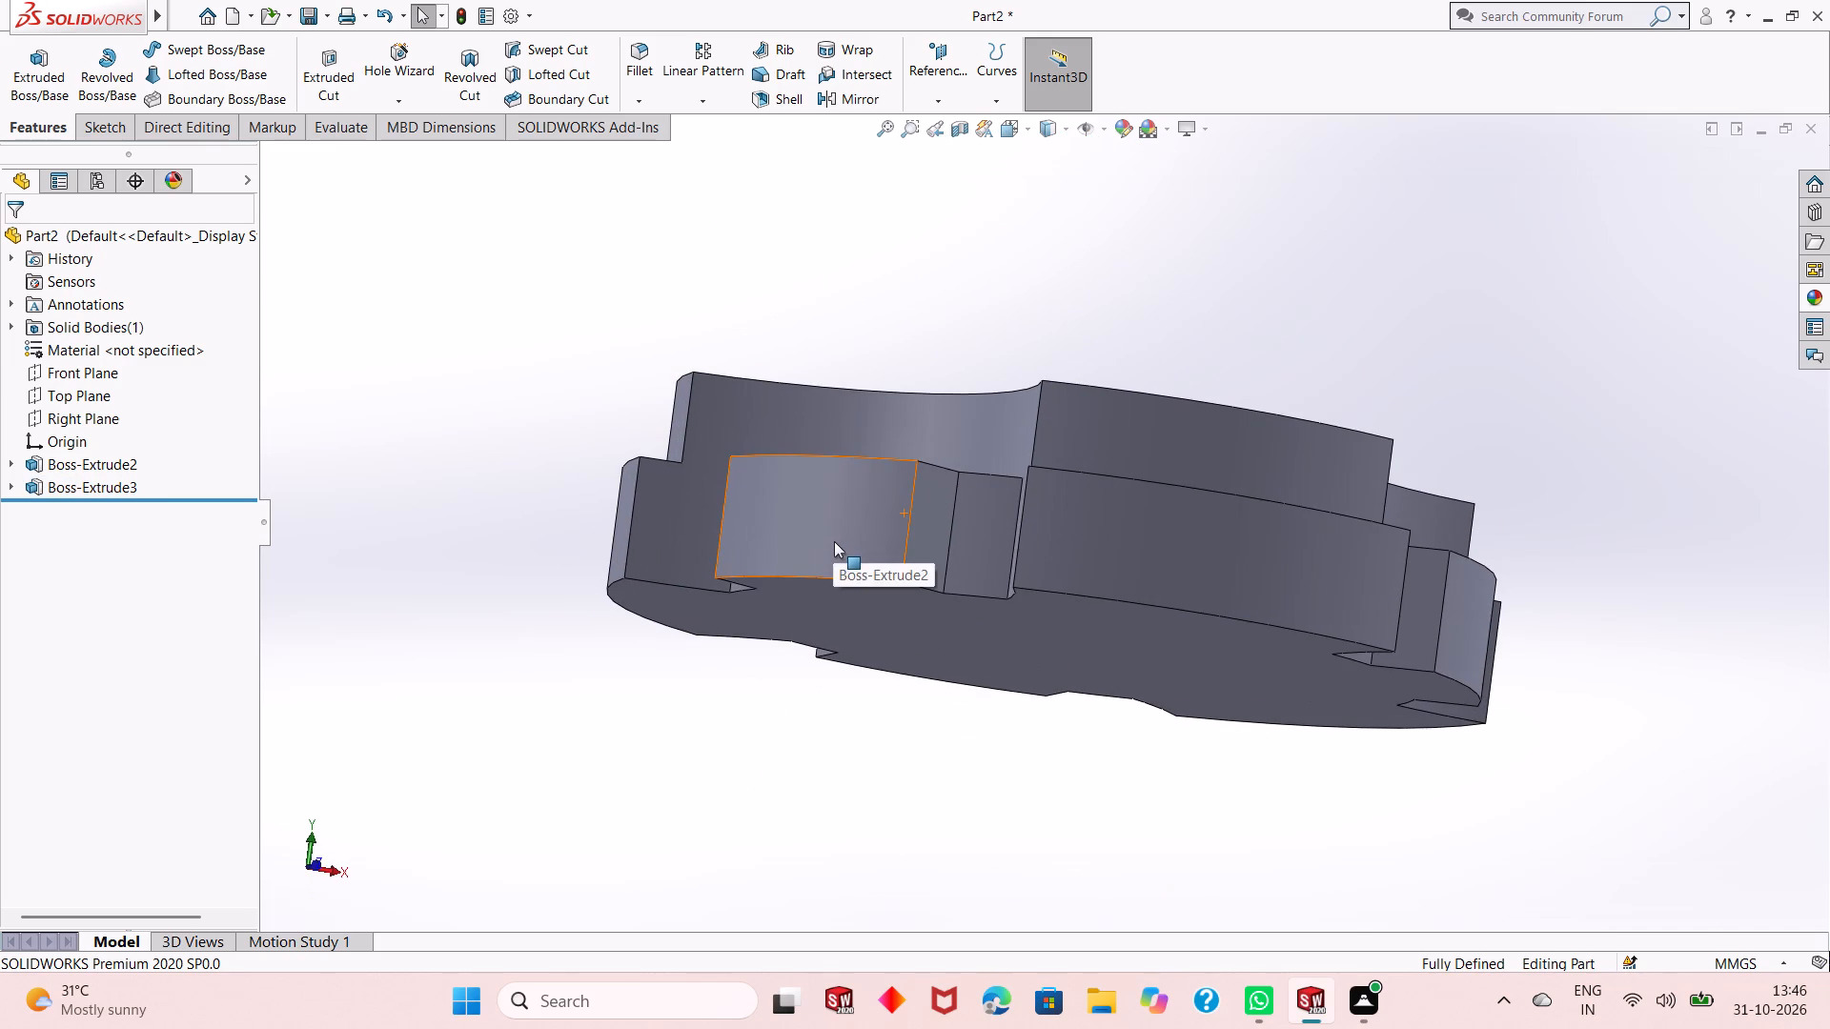
middle_click_drag(864, 592, 876, 618)
scroll(894, 653, "up", 1)
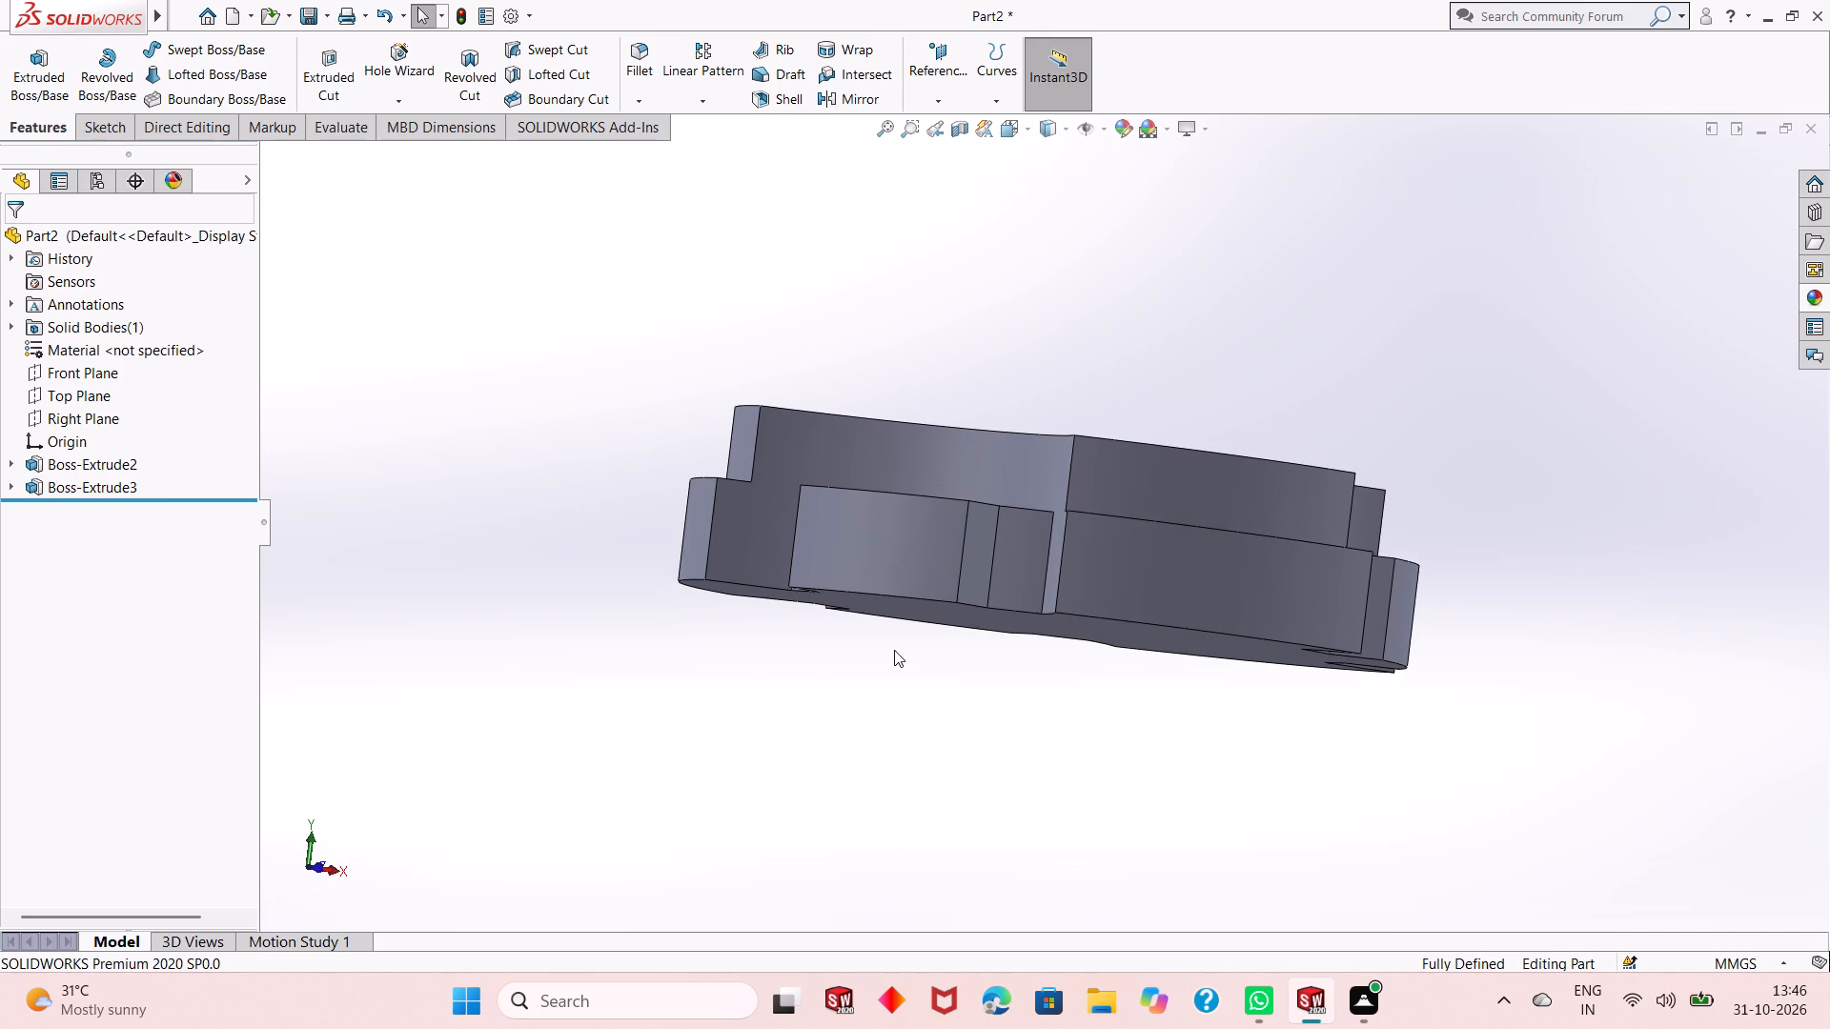
right_click(894, 649)
left_click(943, 729)
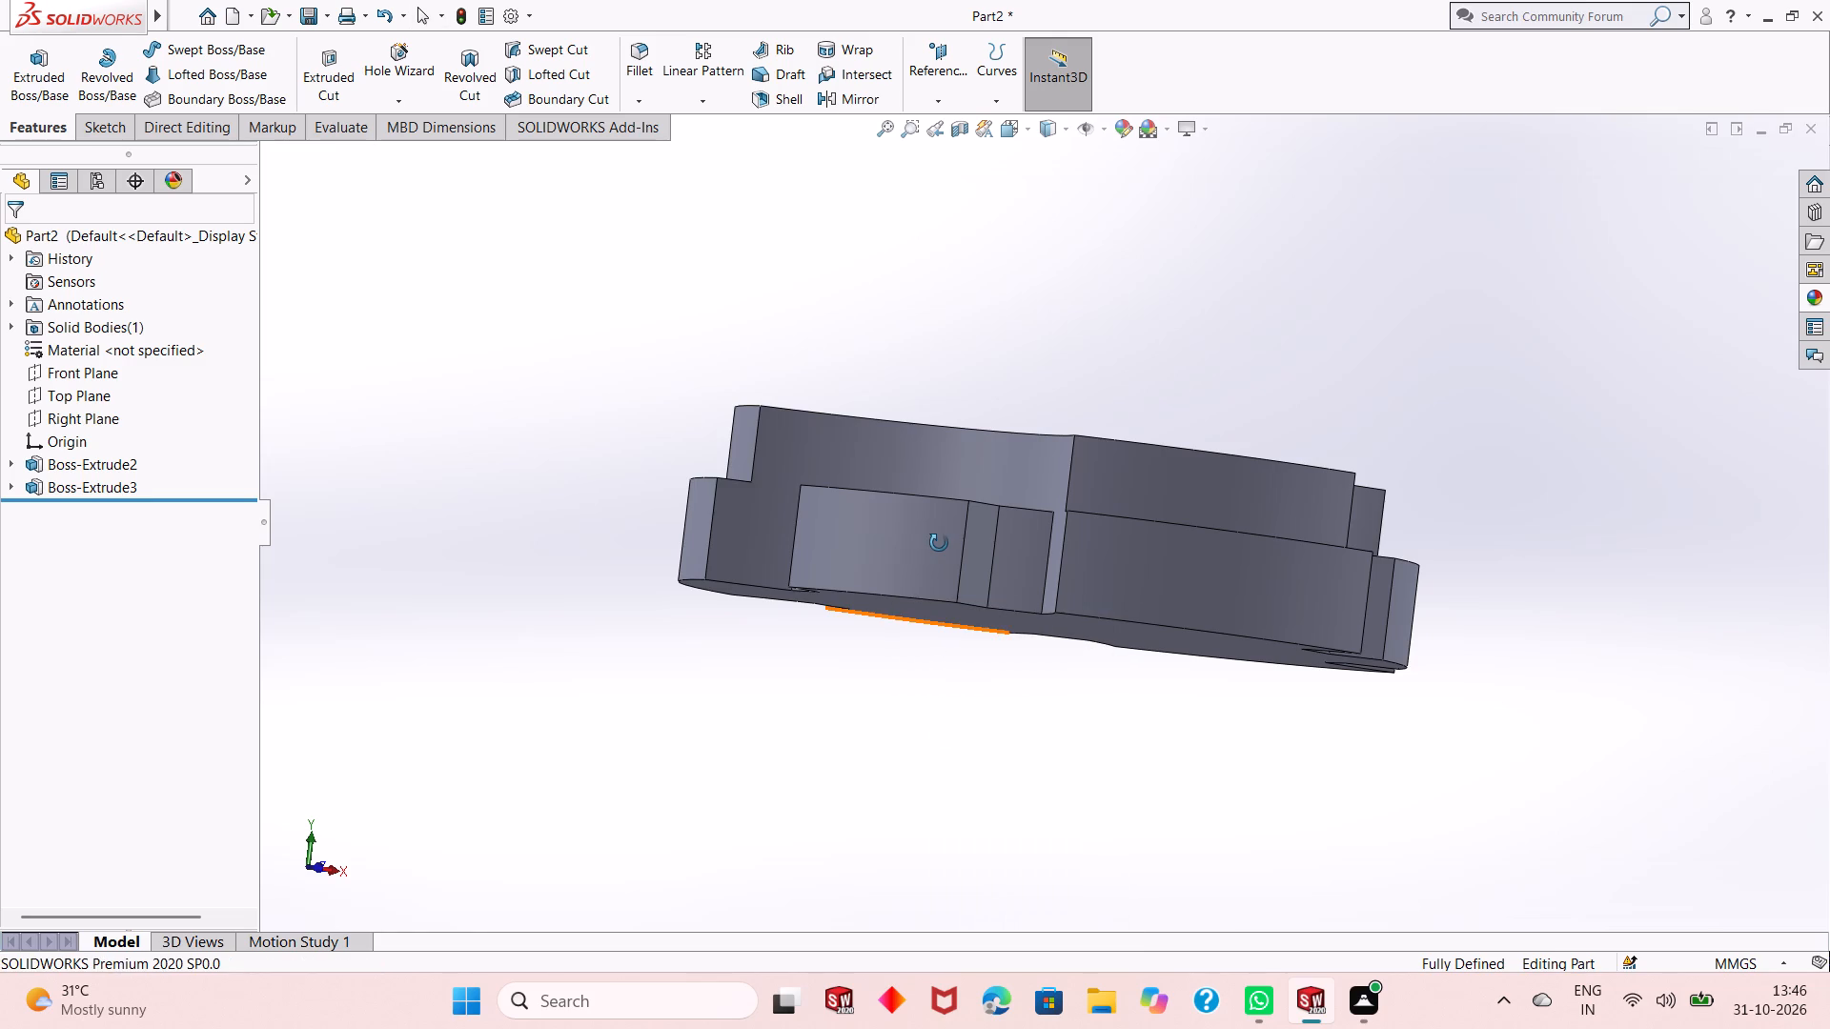
left_click_drag(939, 543, 829, 798)
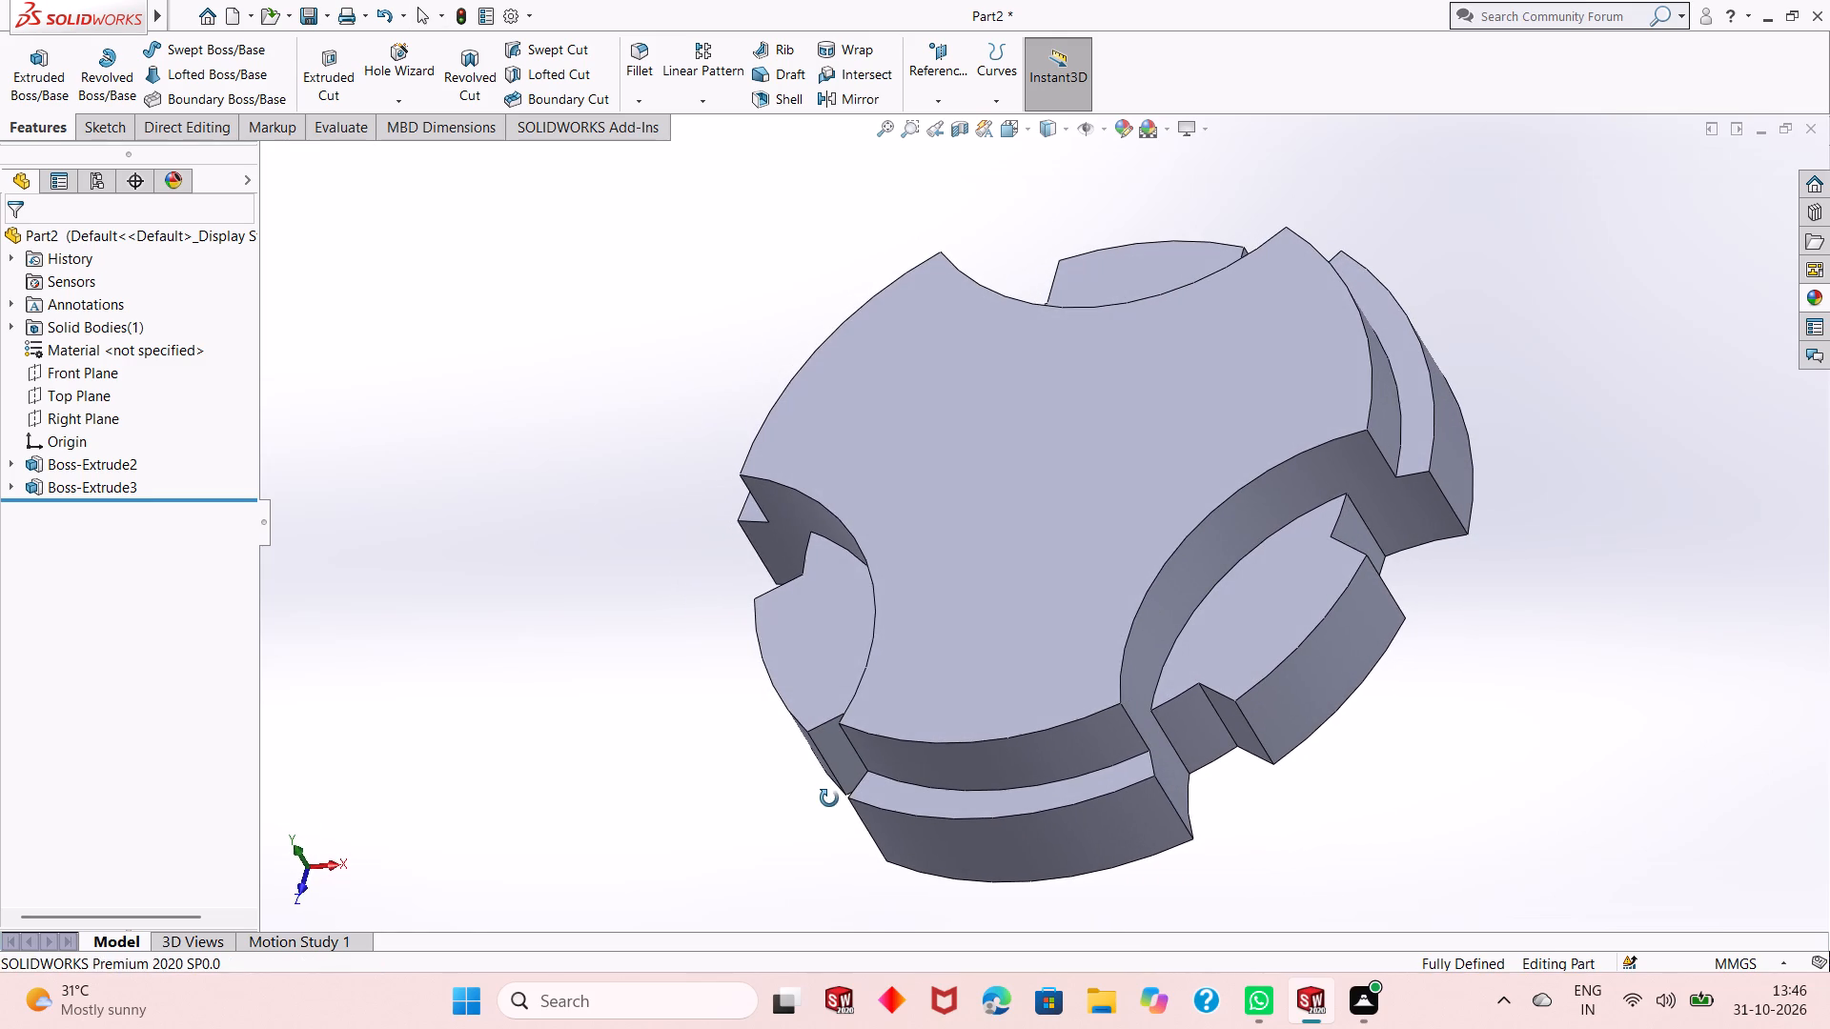
left_click_drag(829, 798, 1191, 688)
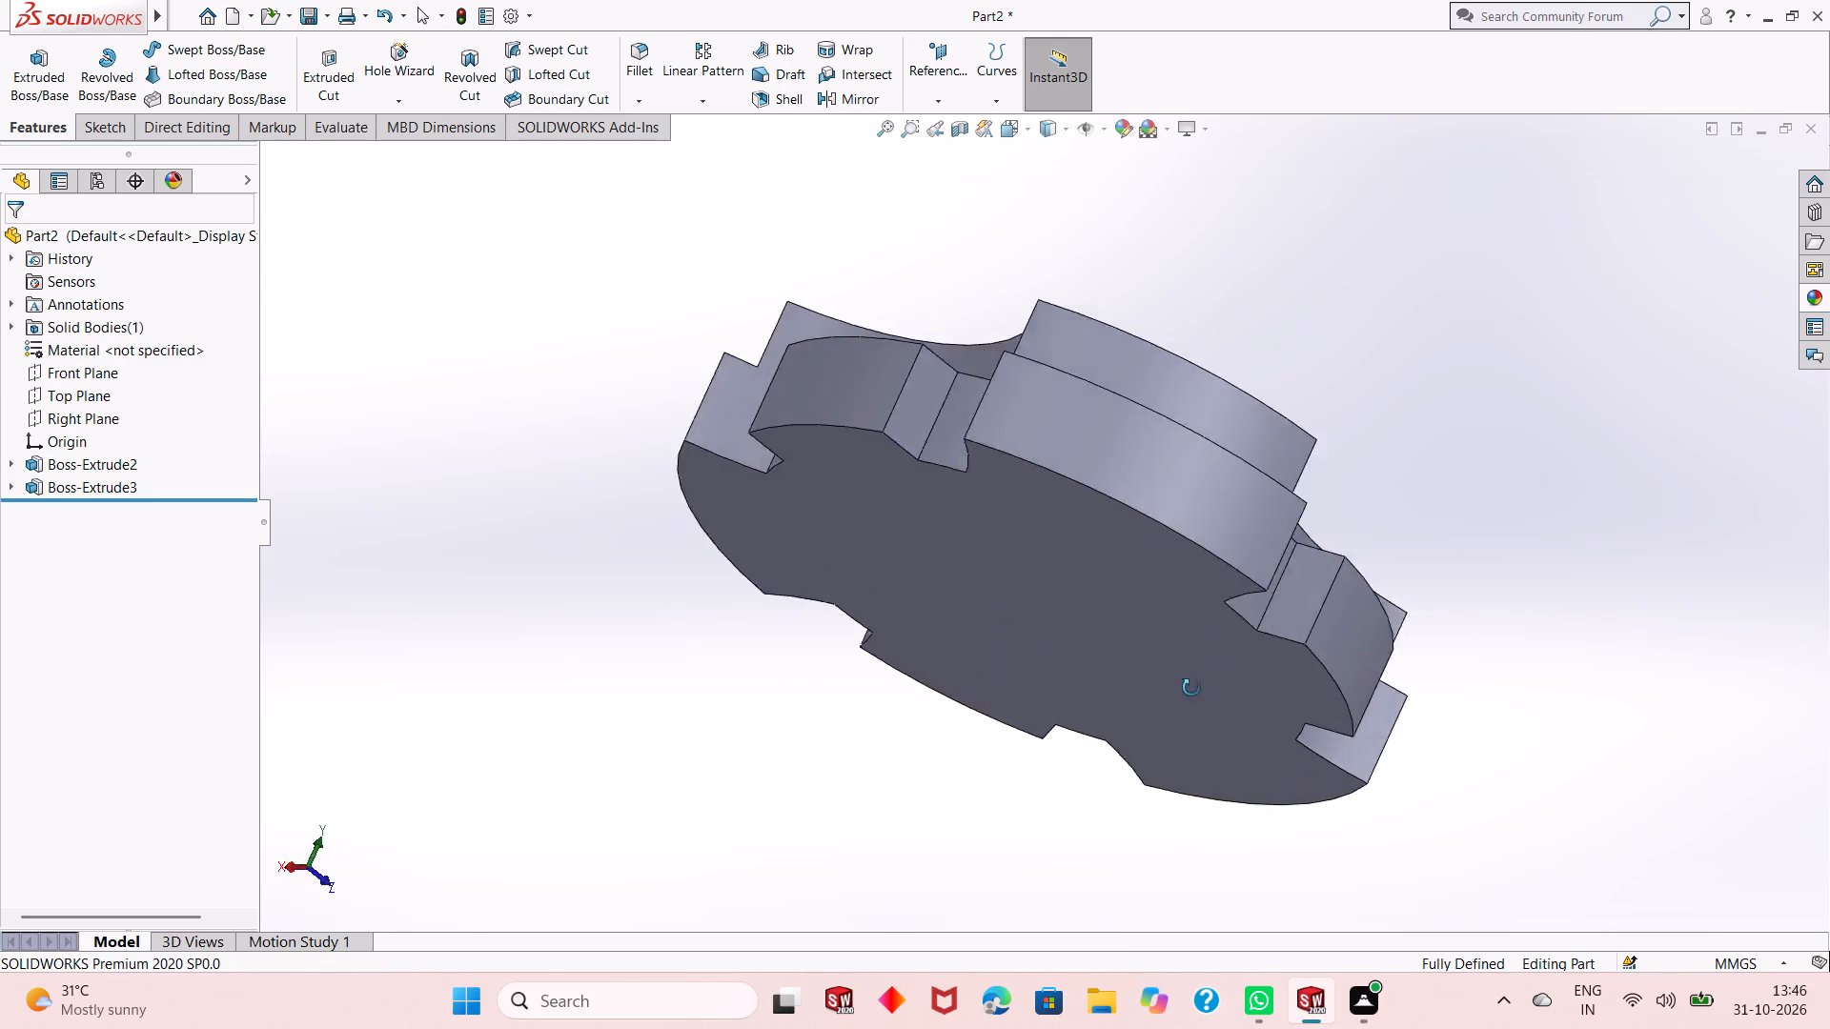
left_click_drag(1191, 688, 881, 796)
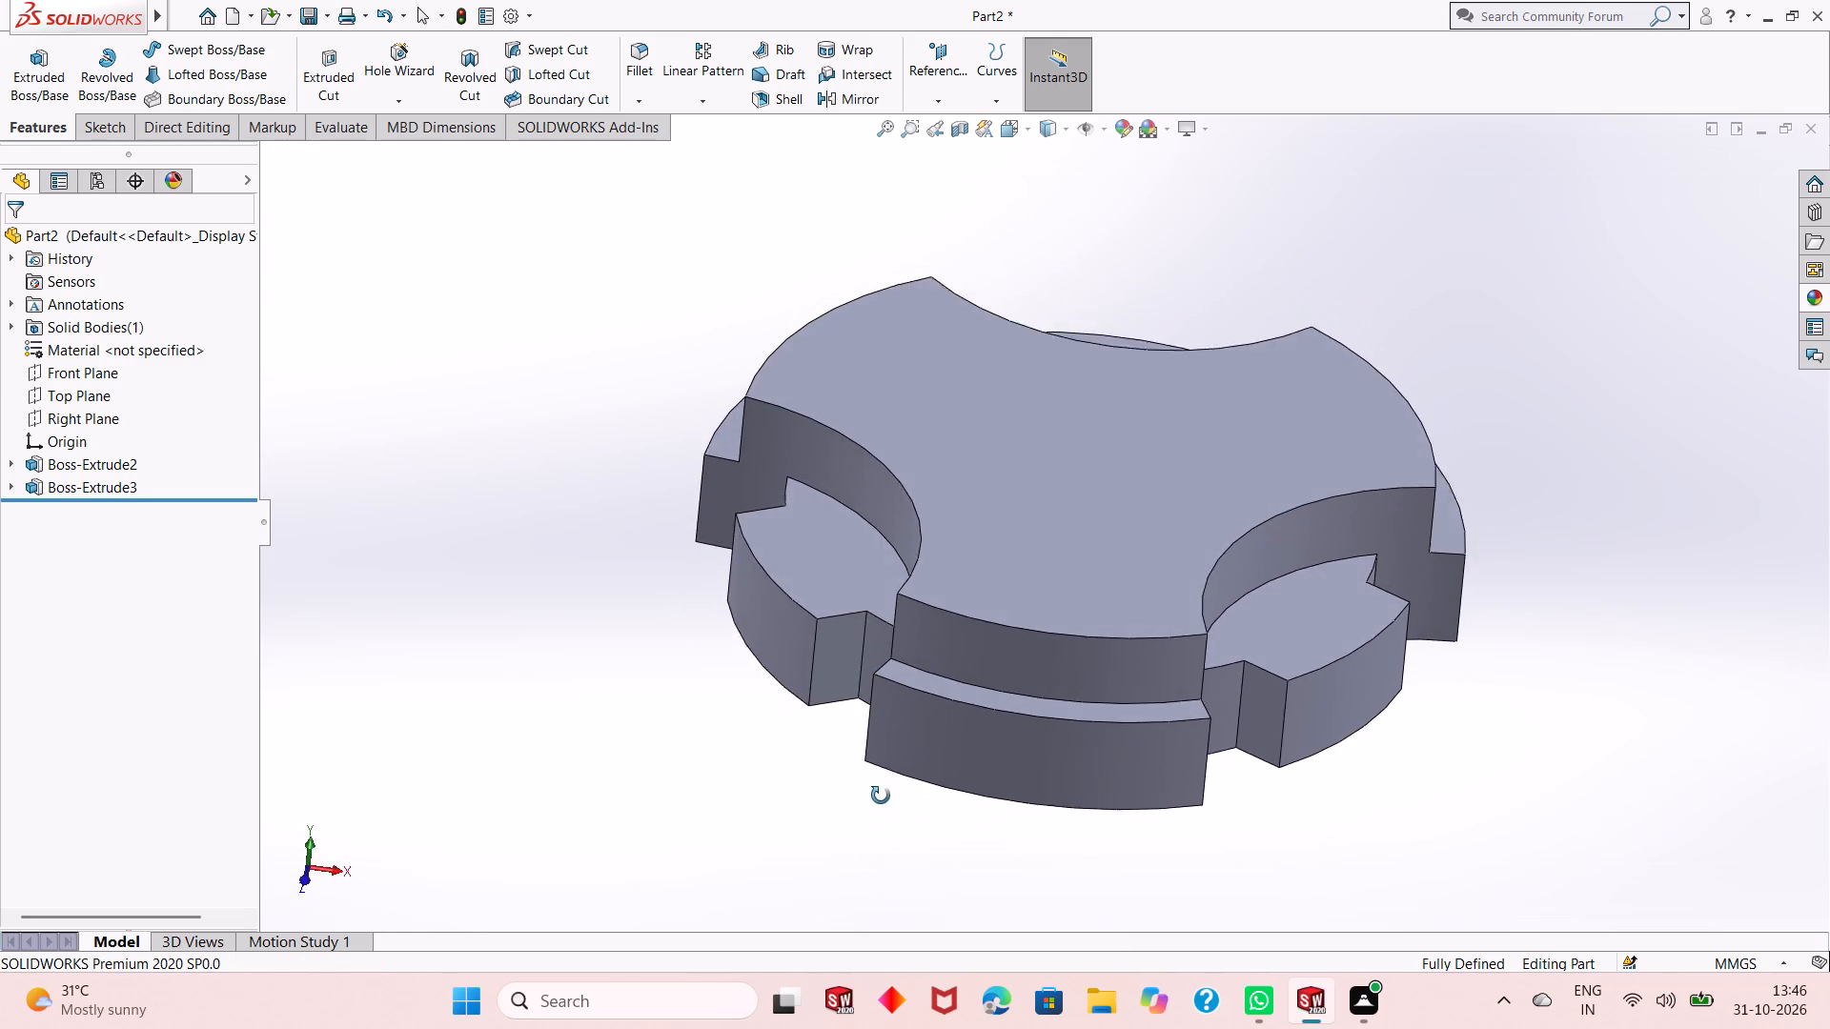
left_click_drag(881, 796, 887, 777)
left_click_drag(985, 551, 941, 737)
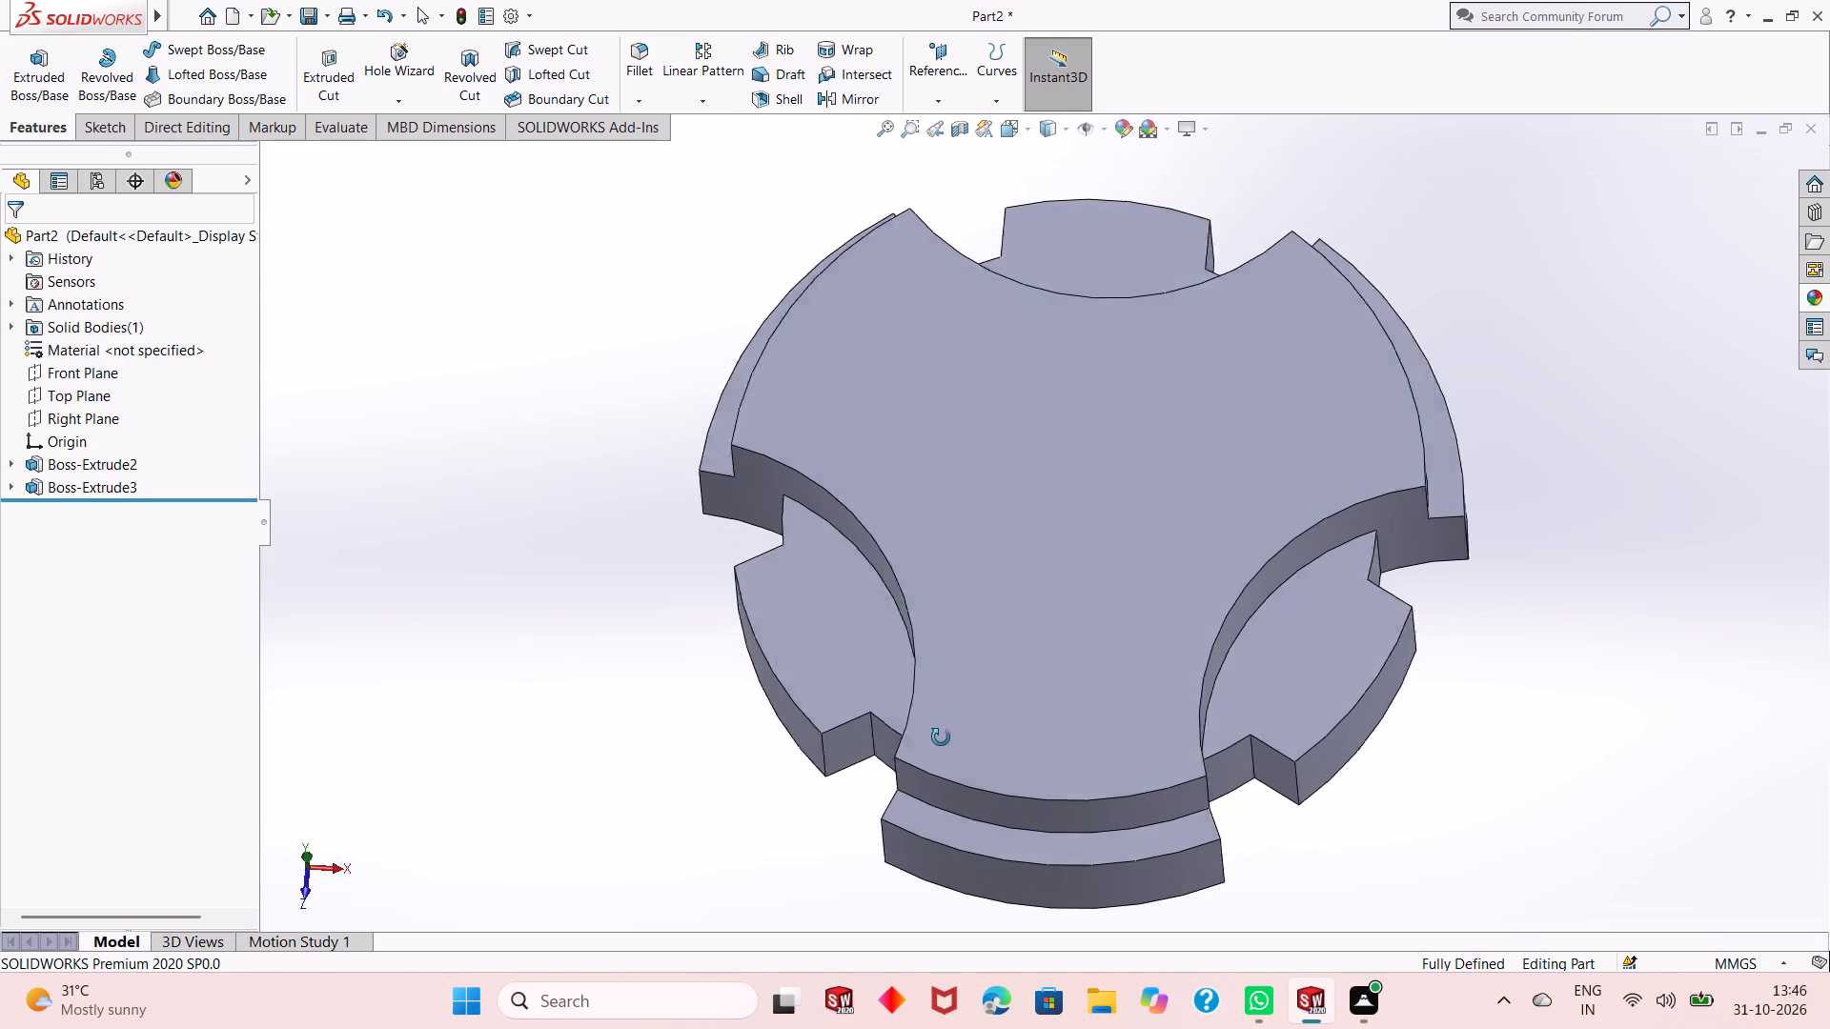
left_click_drag(941, 737, 929, 737)
right_click(546, 538)
left_click(593, 555)
Start a new sketch on the top face of the three-lobed boss, viewed normal to the face.
left_click(992, 468)
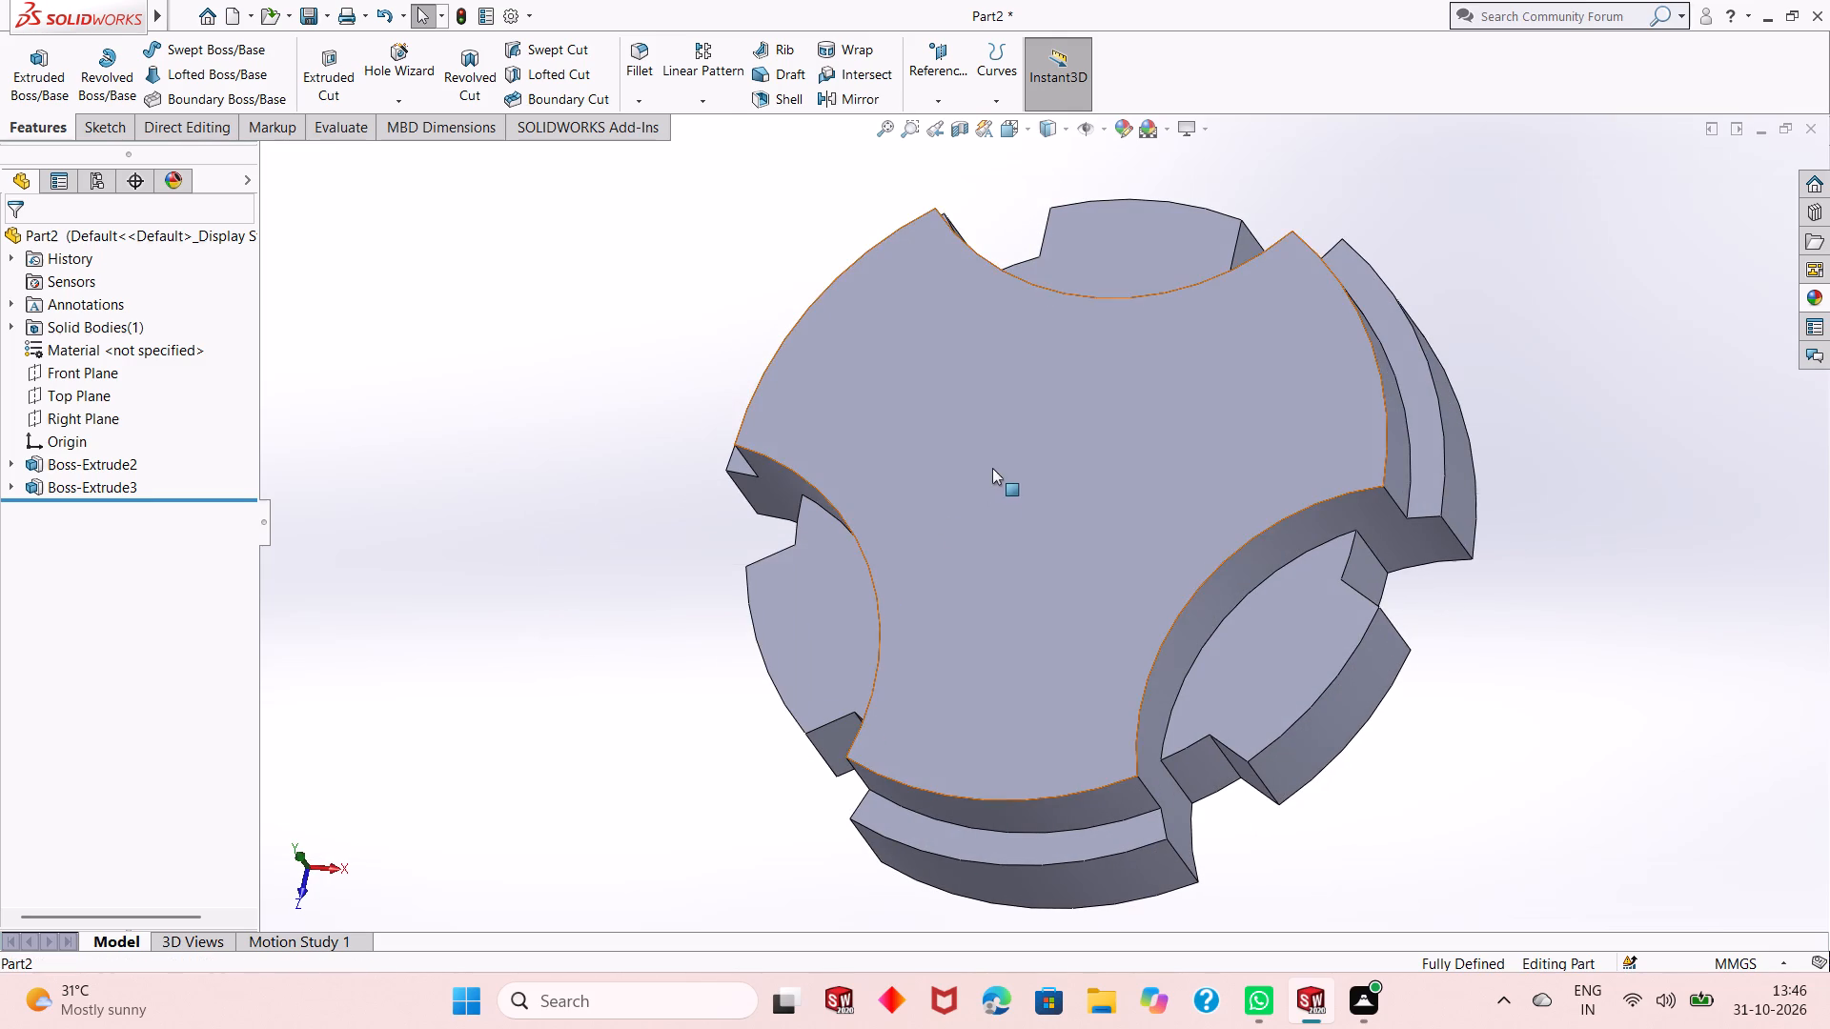
left_click(1078, 410)
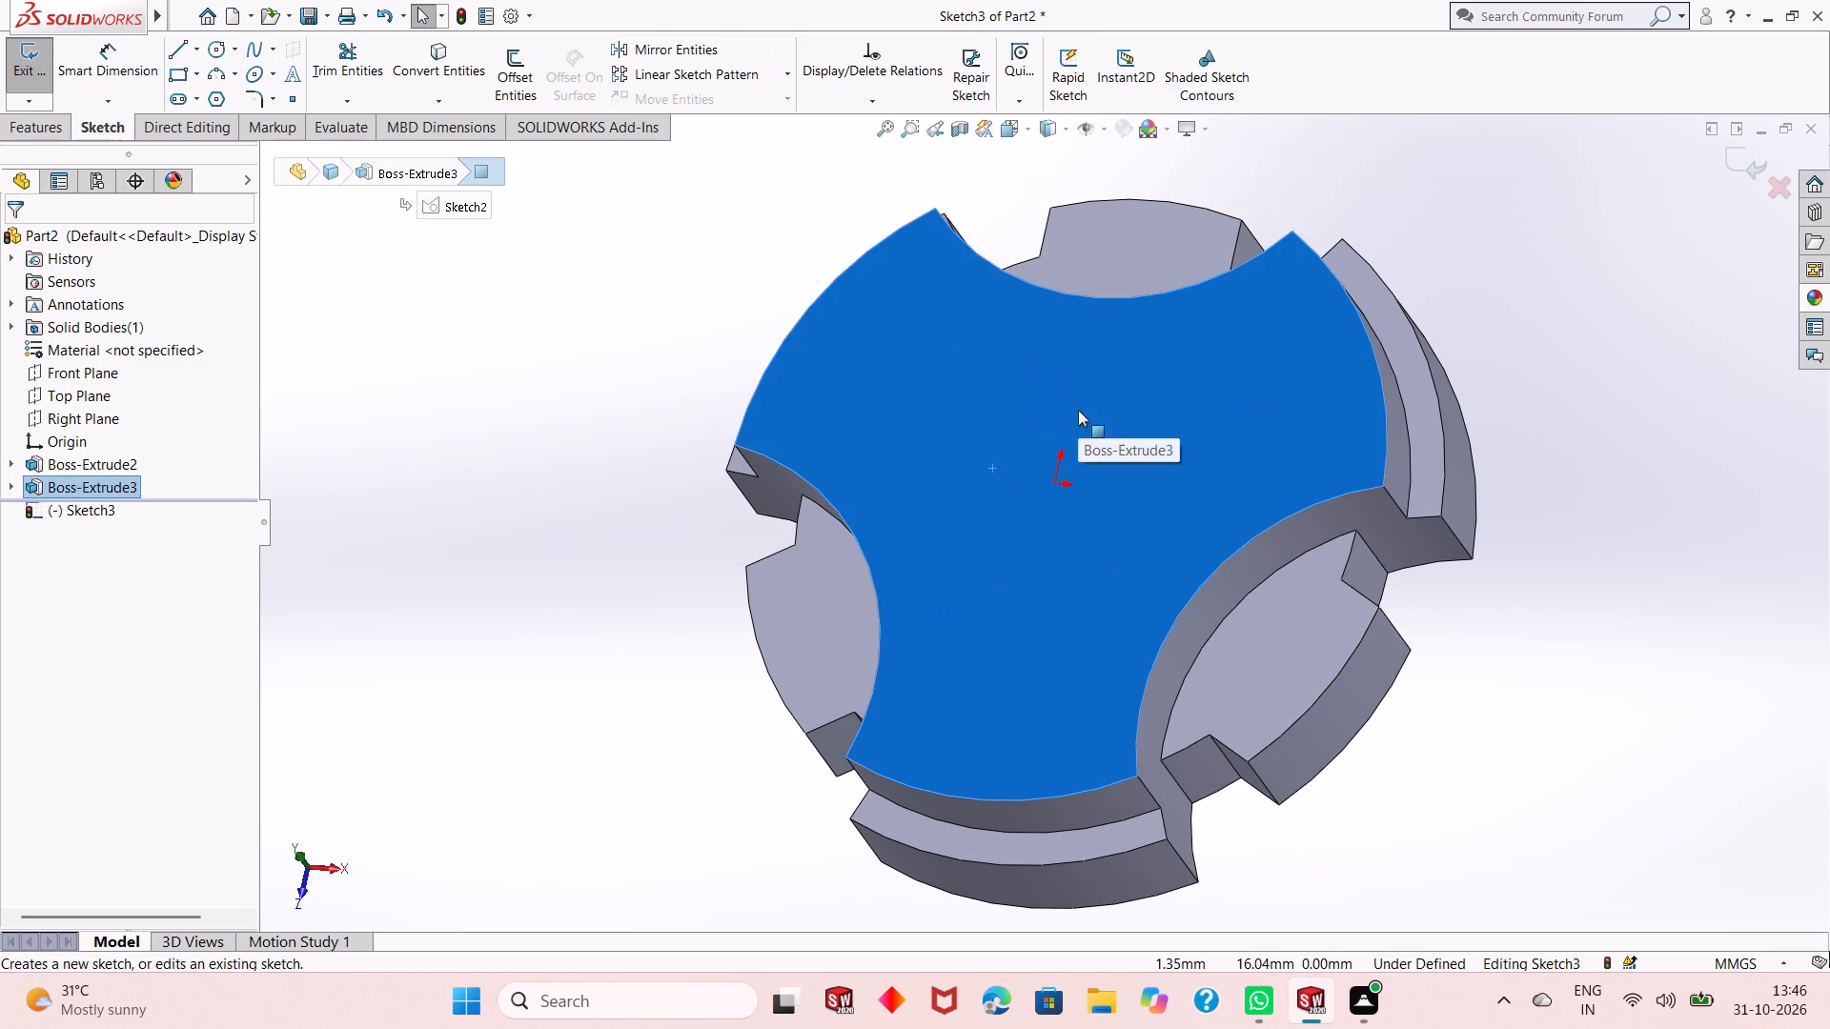
key("ctrl+8")
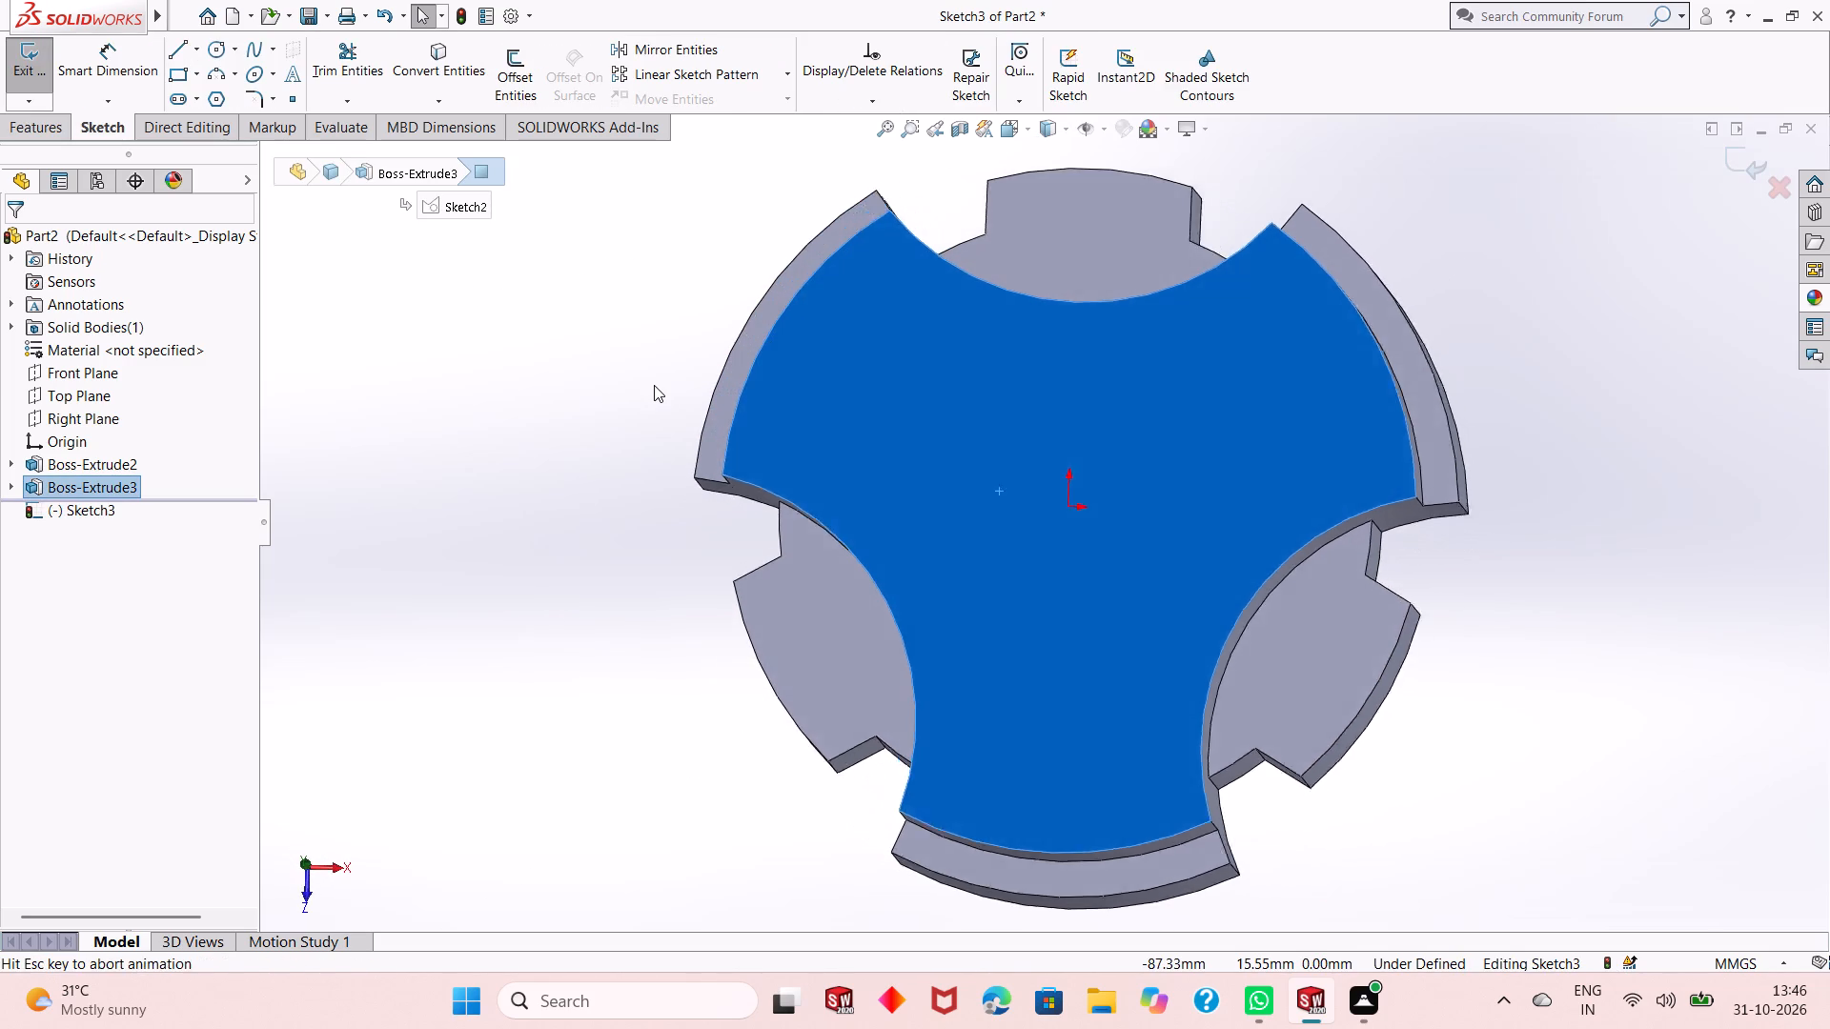
left_click(653, 385)
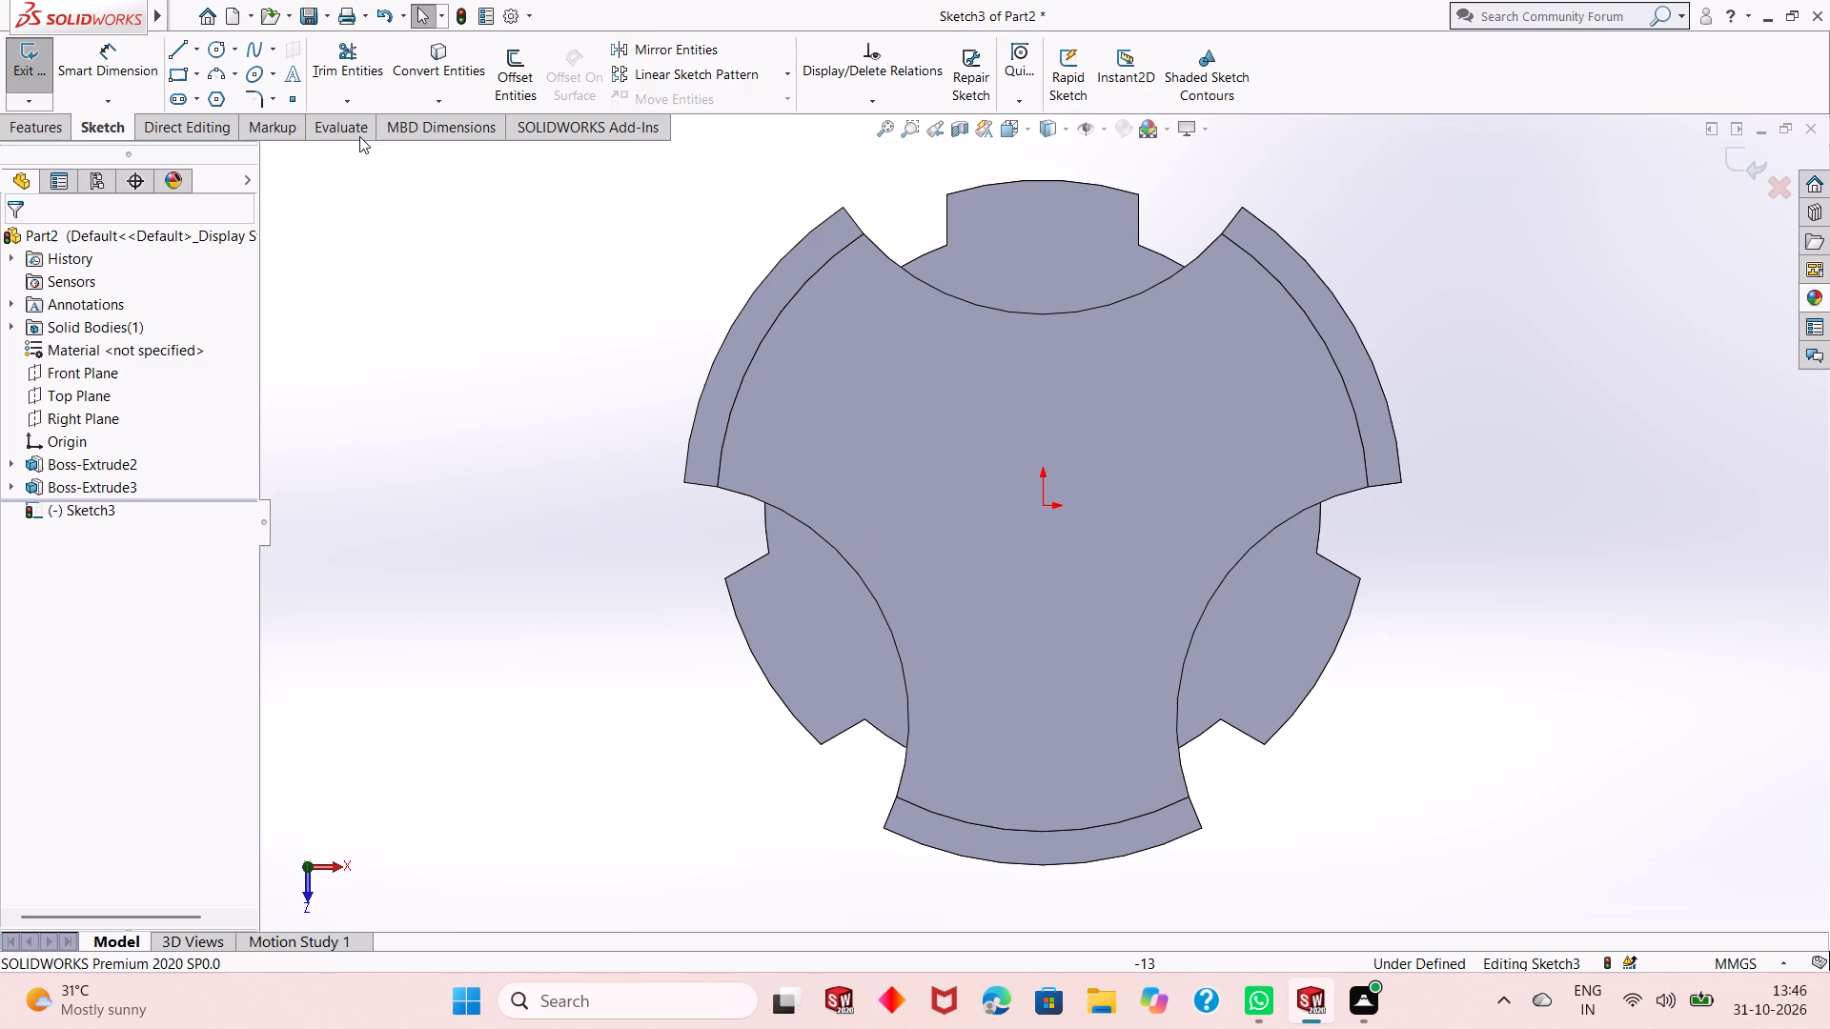
Sketch a circle about 59 mm in diameter centred on the origin on the three-lobed boss's top face.
left_click(224, 47)
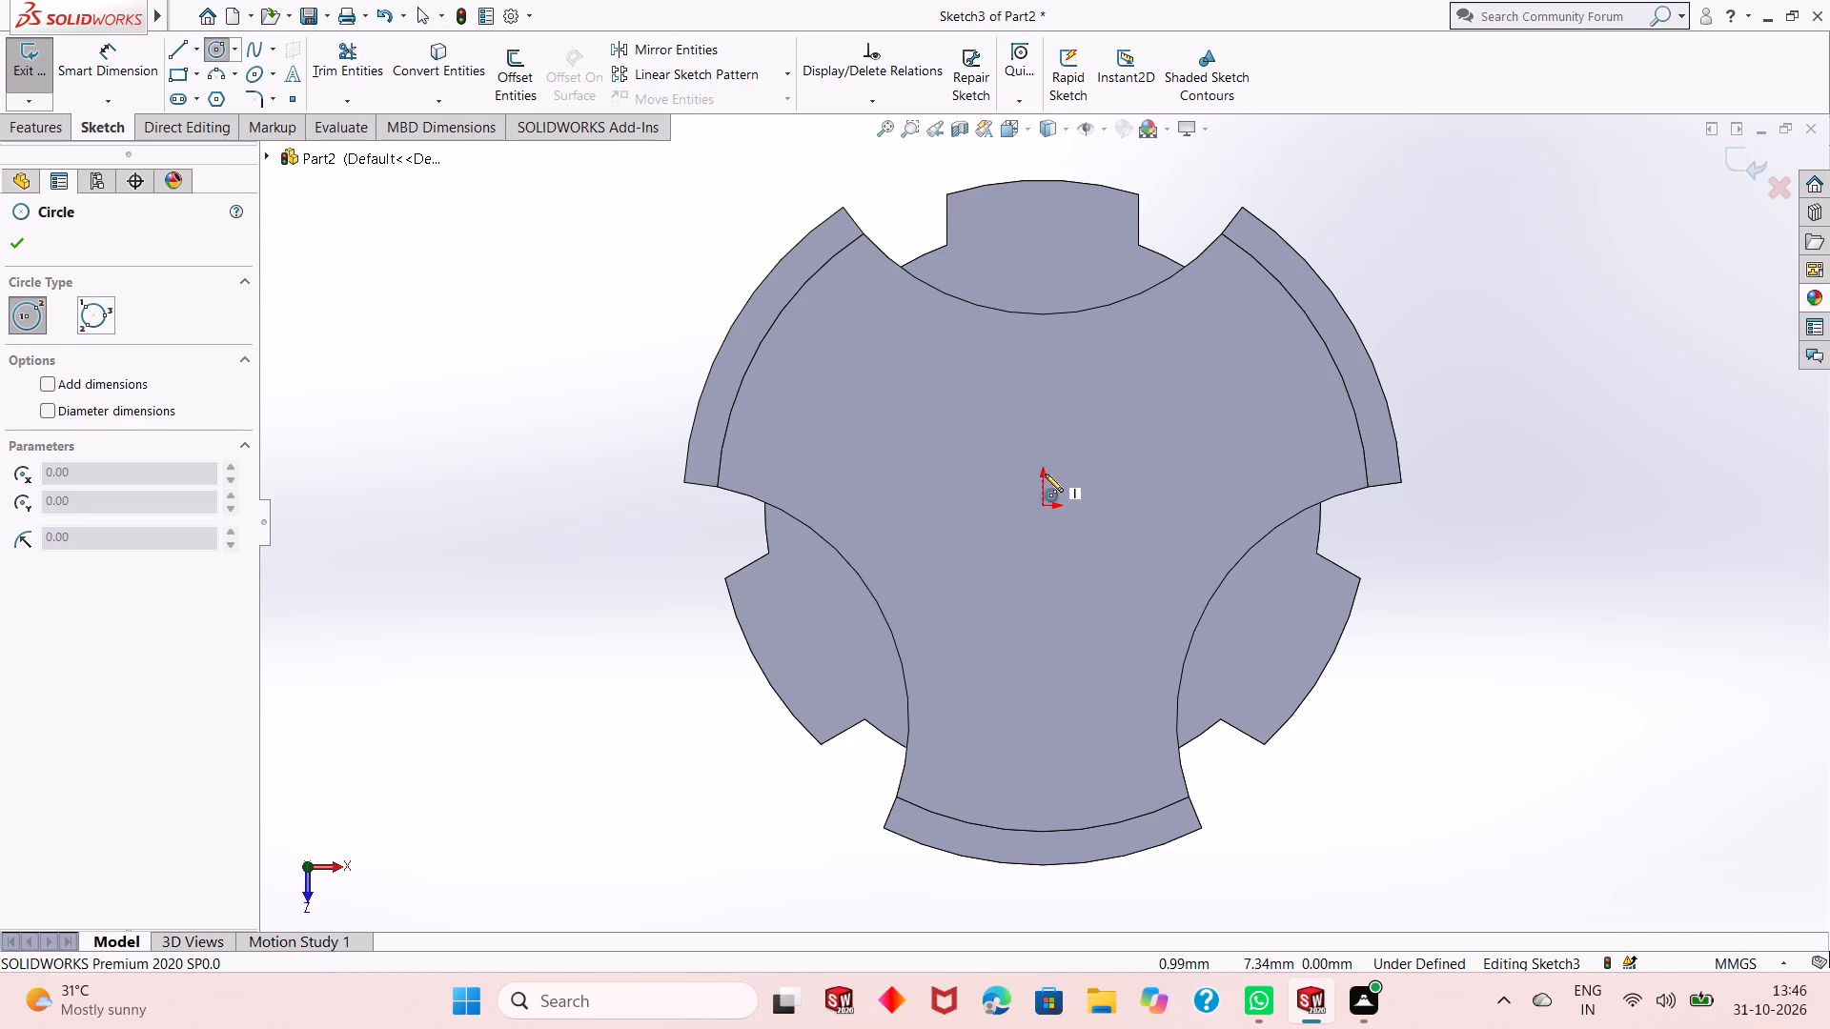
left_click(1046, 503)
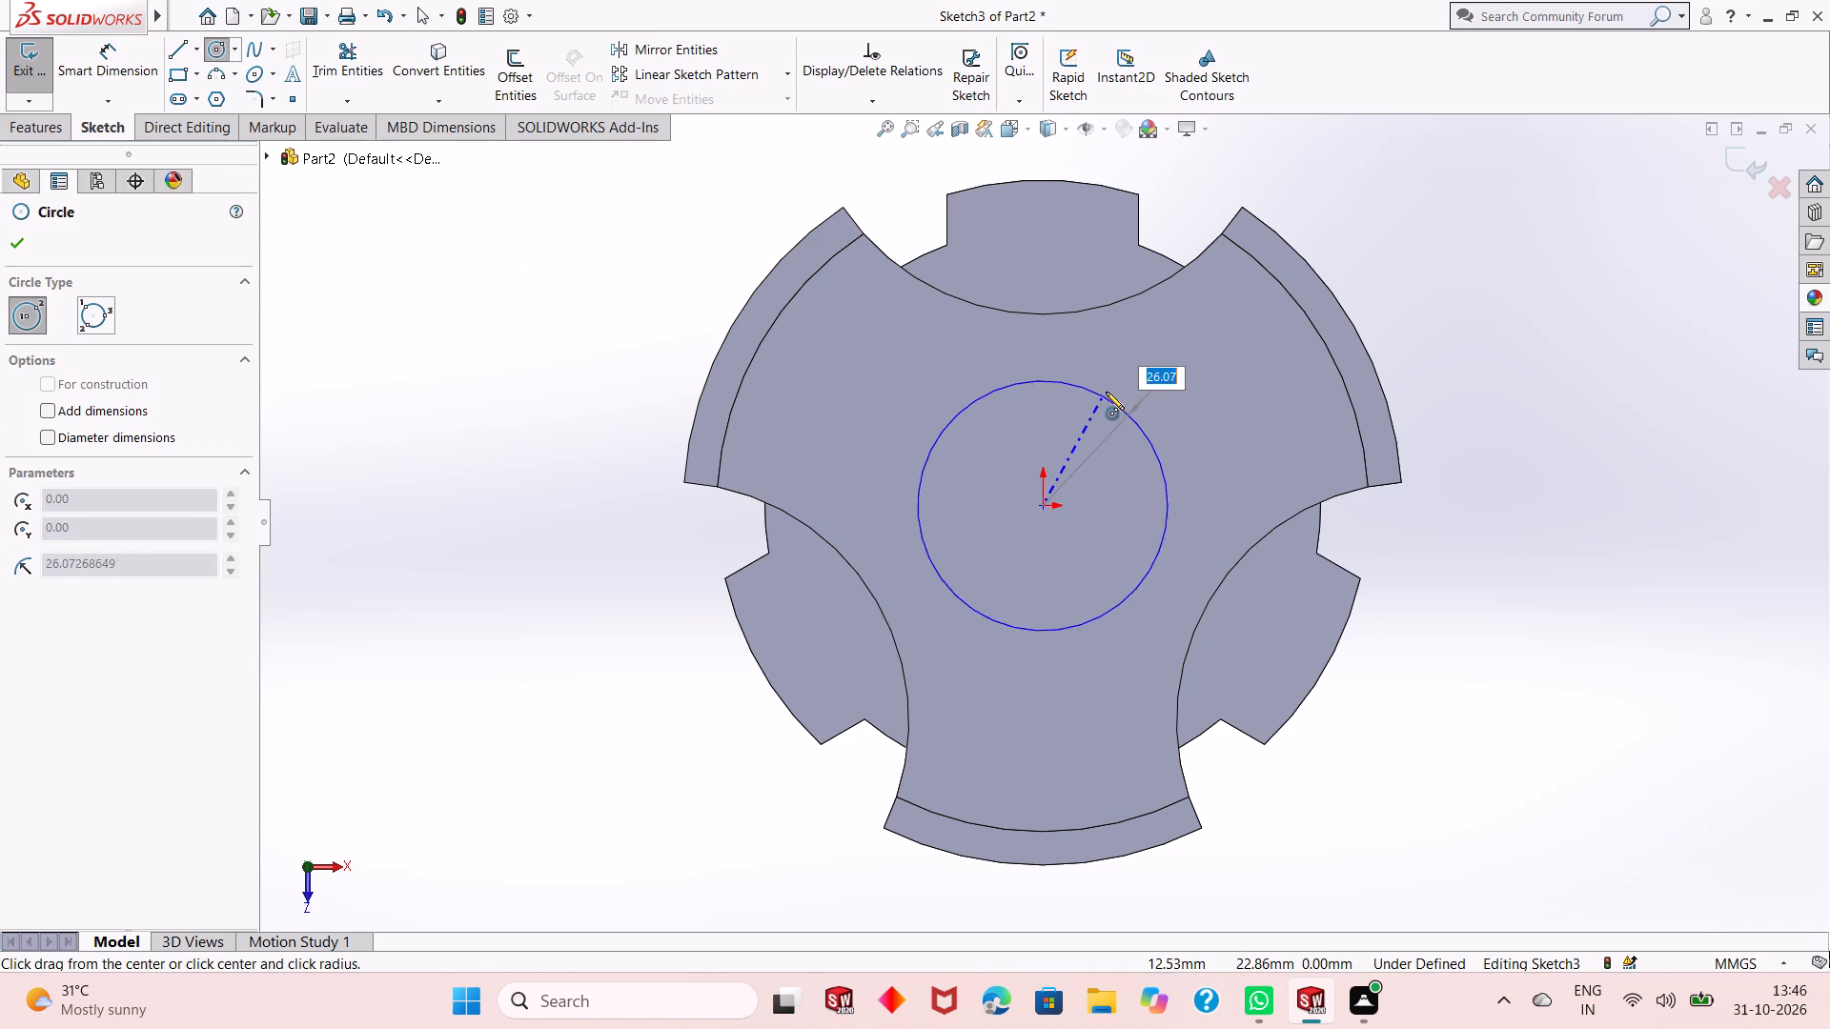
left_click(1112, 384)
right_click(433, 300)
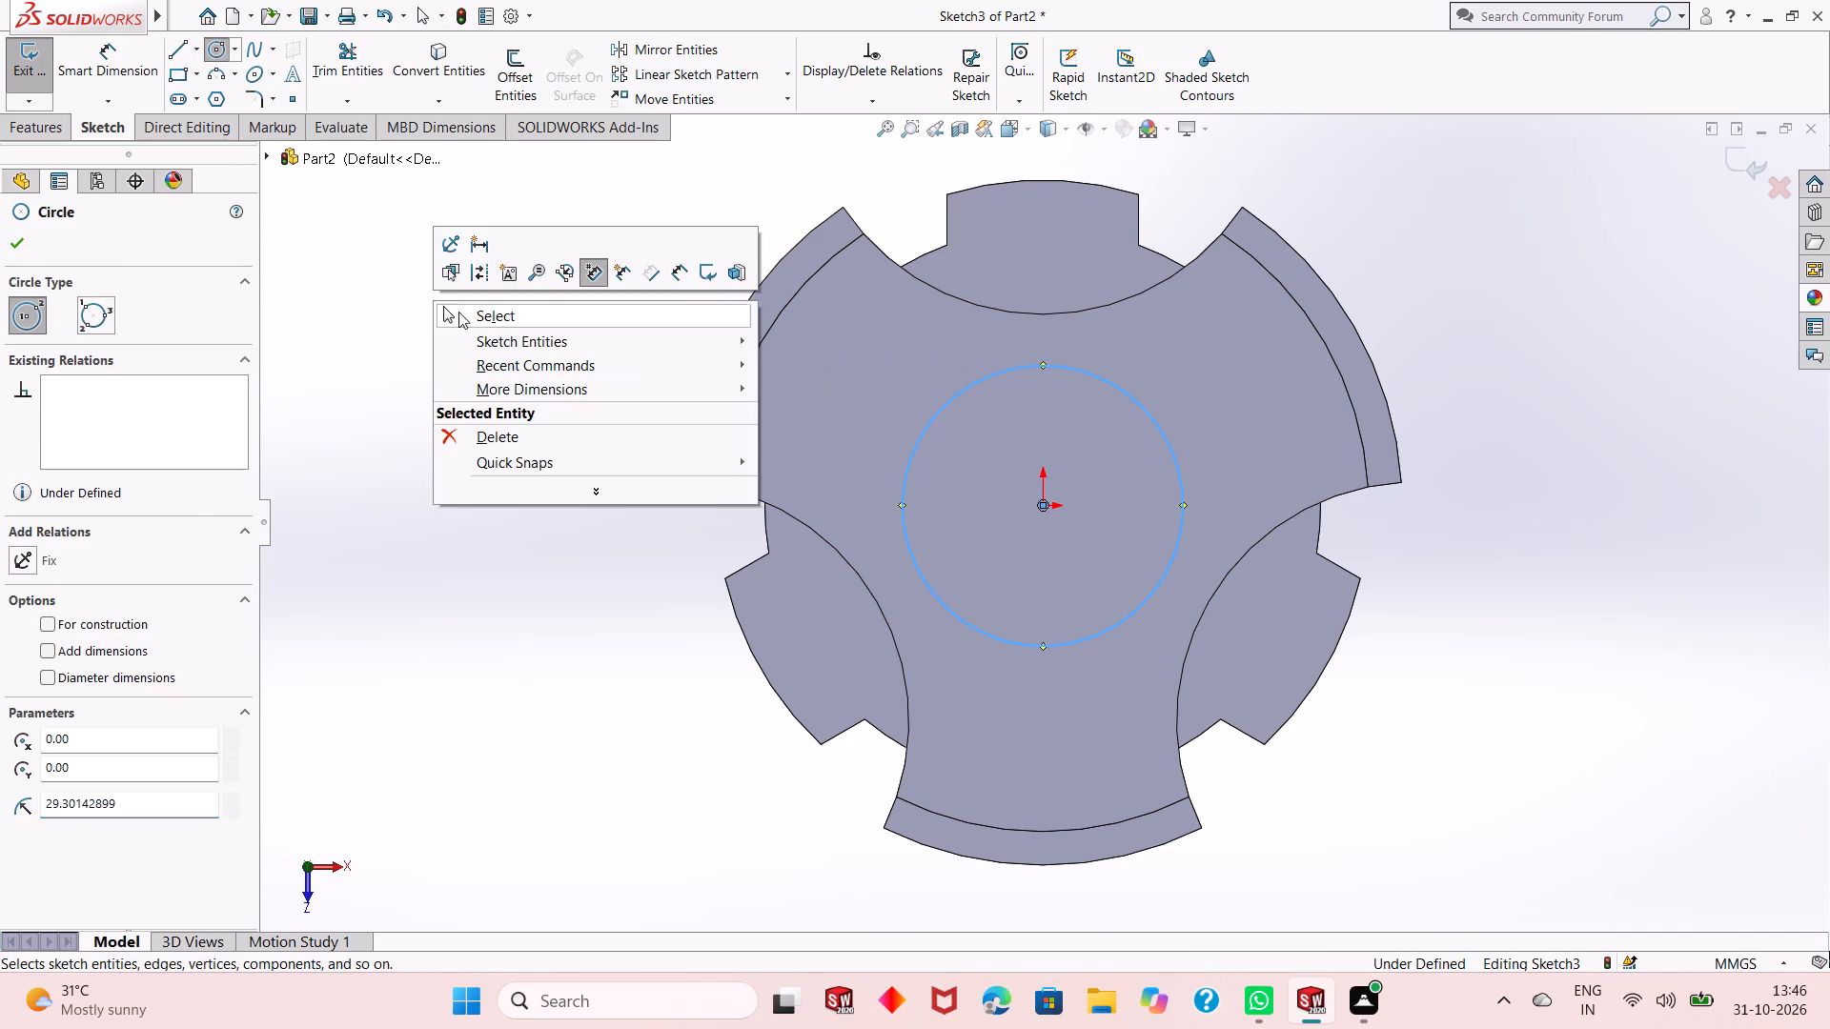
left_click(475, 320)
Dimension the circle on the boss's top face to a diameter of 60 mm.
left_click(79, 78)
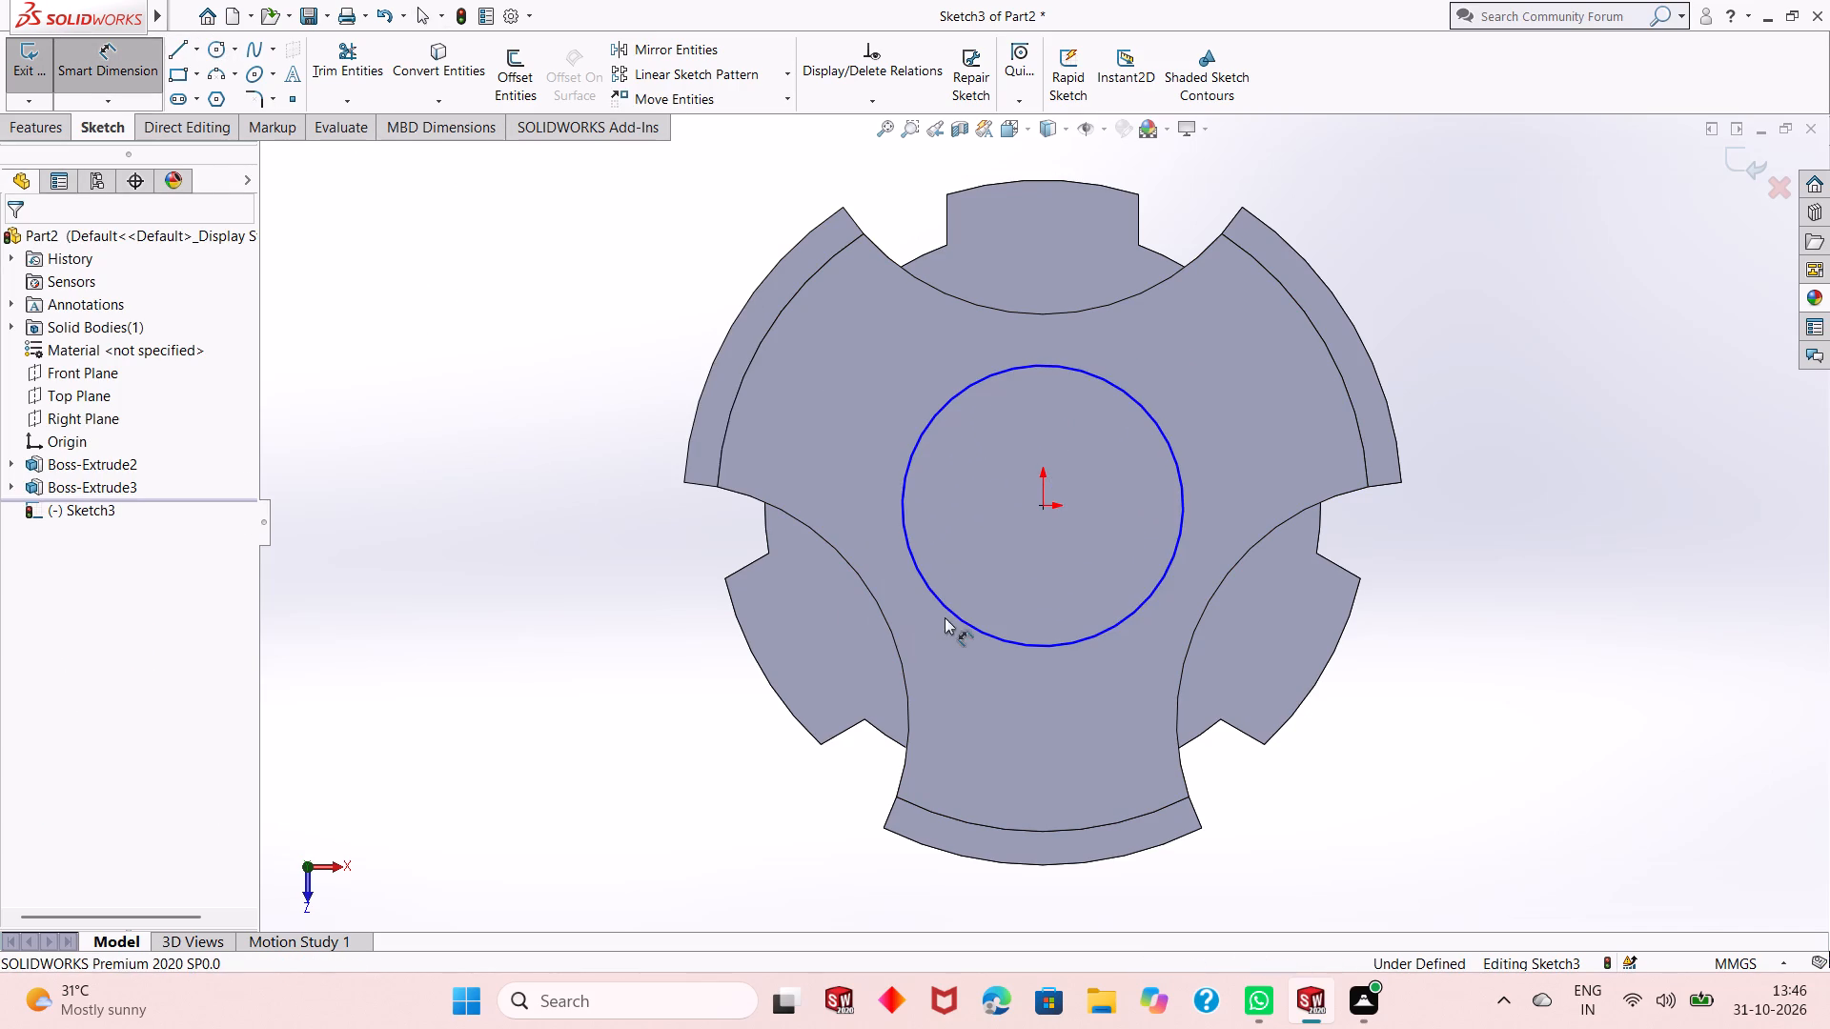
left_click(960, 617)
left_click(629, 797)
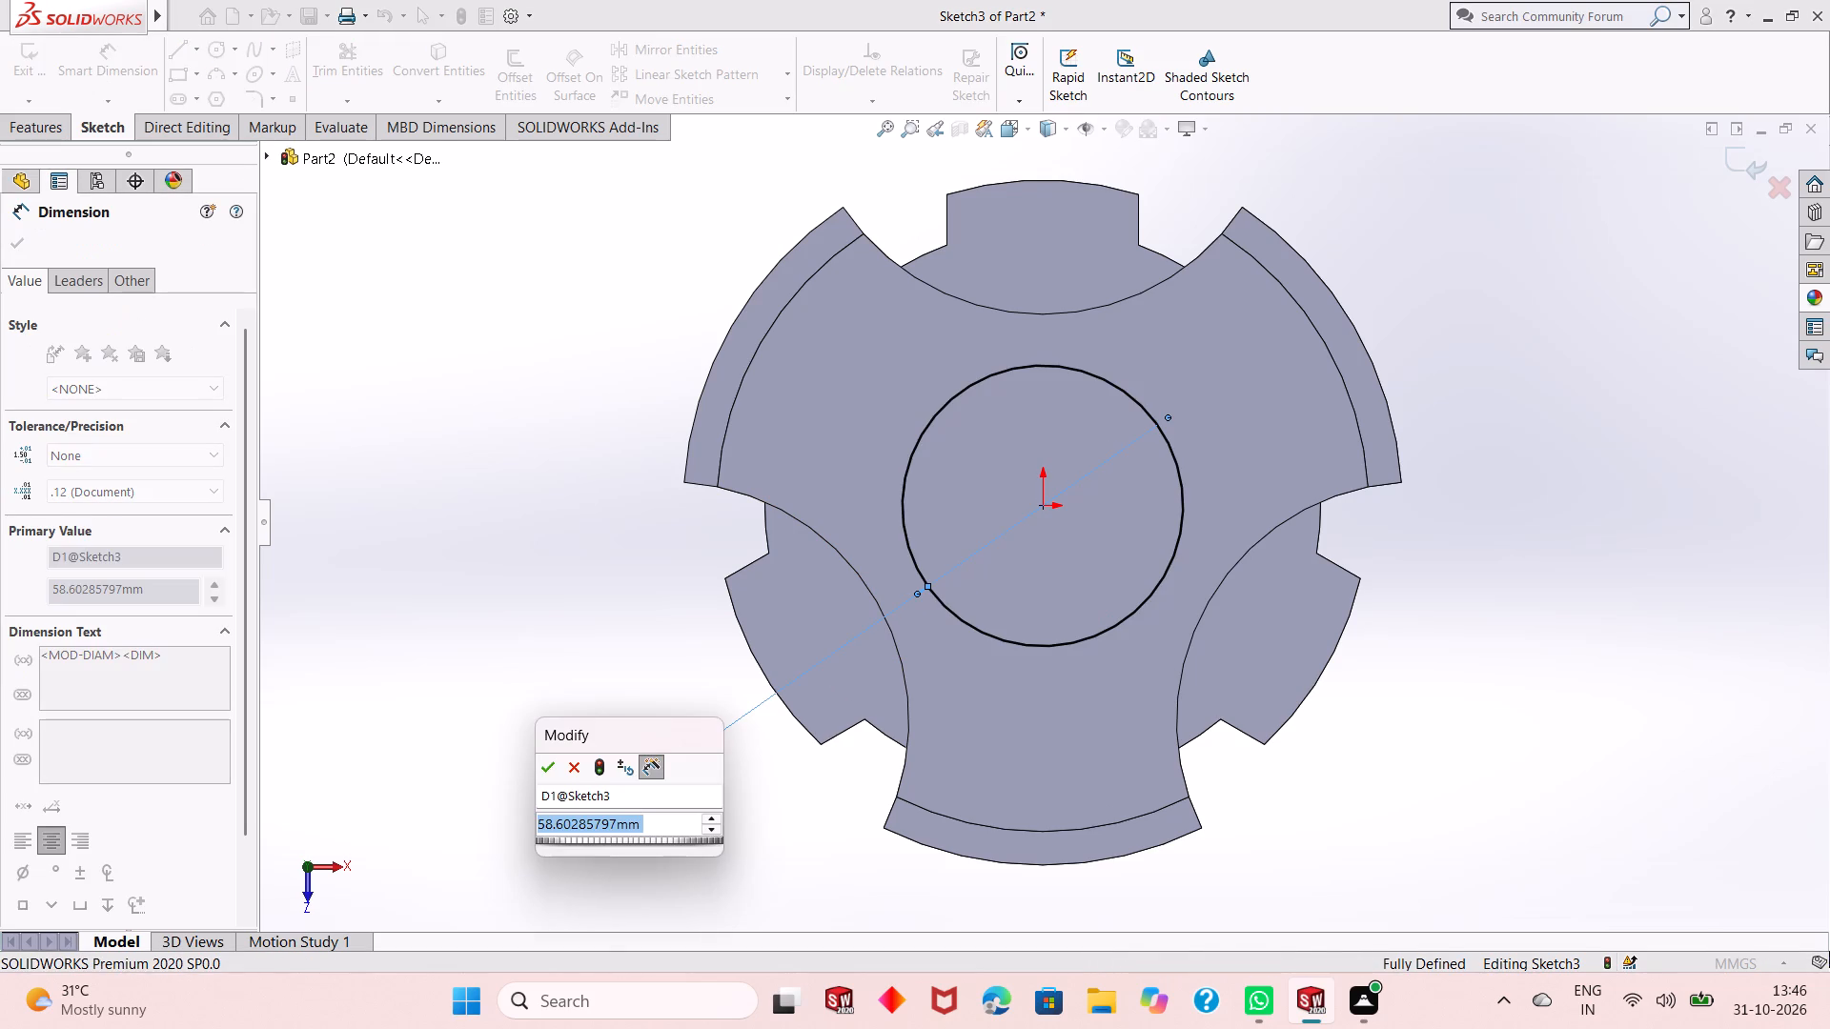
type("60")
key("Return")
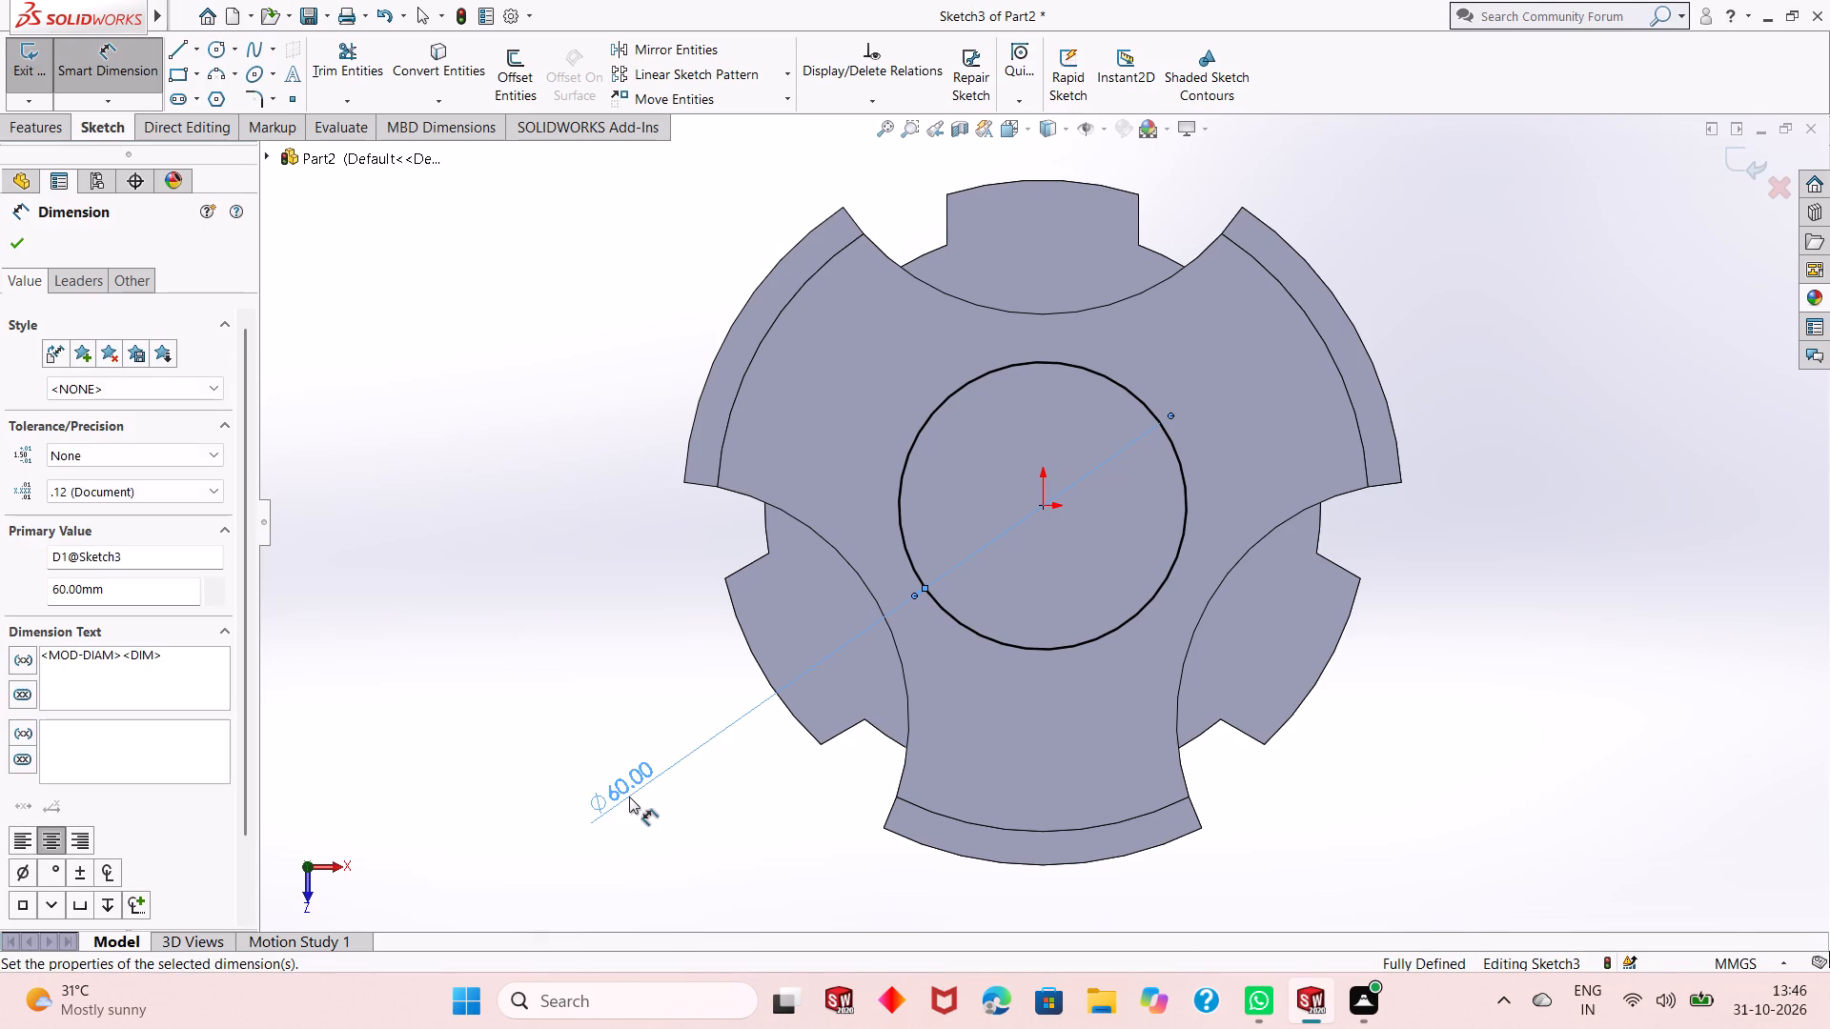
right_click(521, 320)
left_click(554, 374)
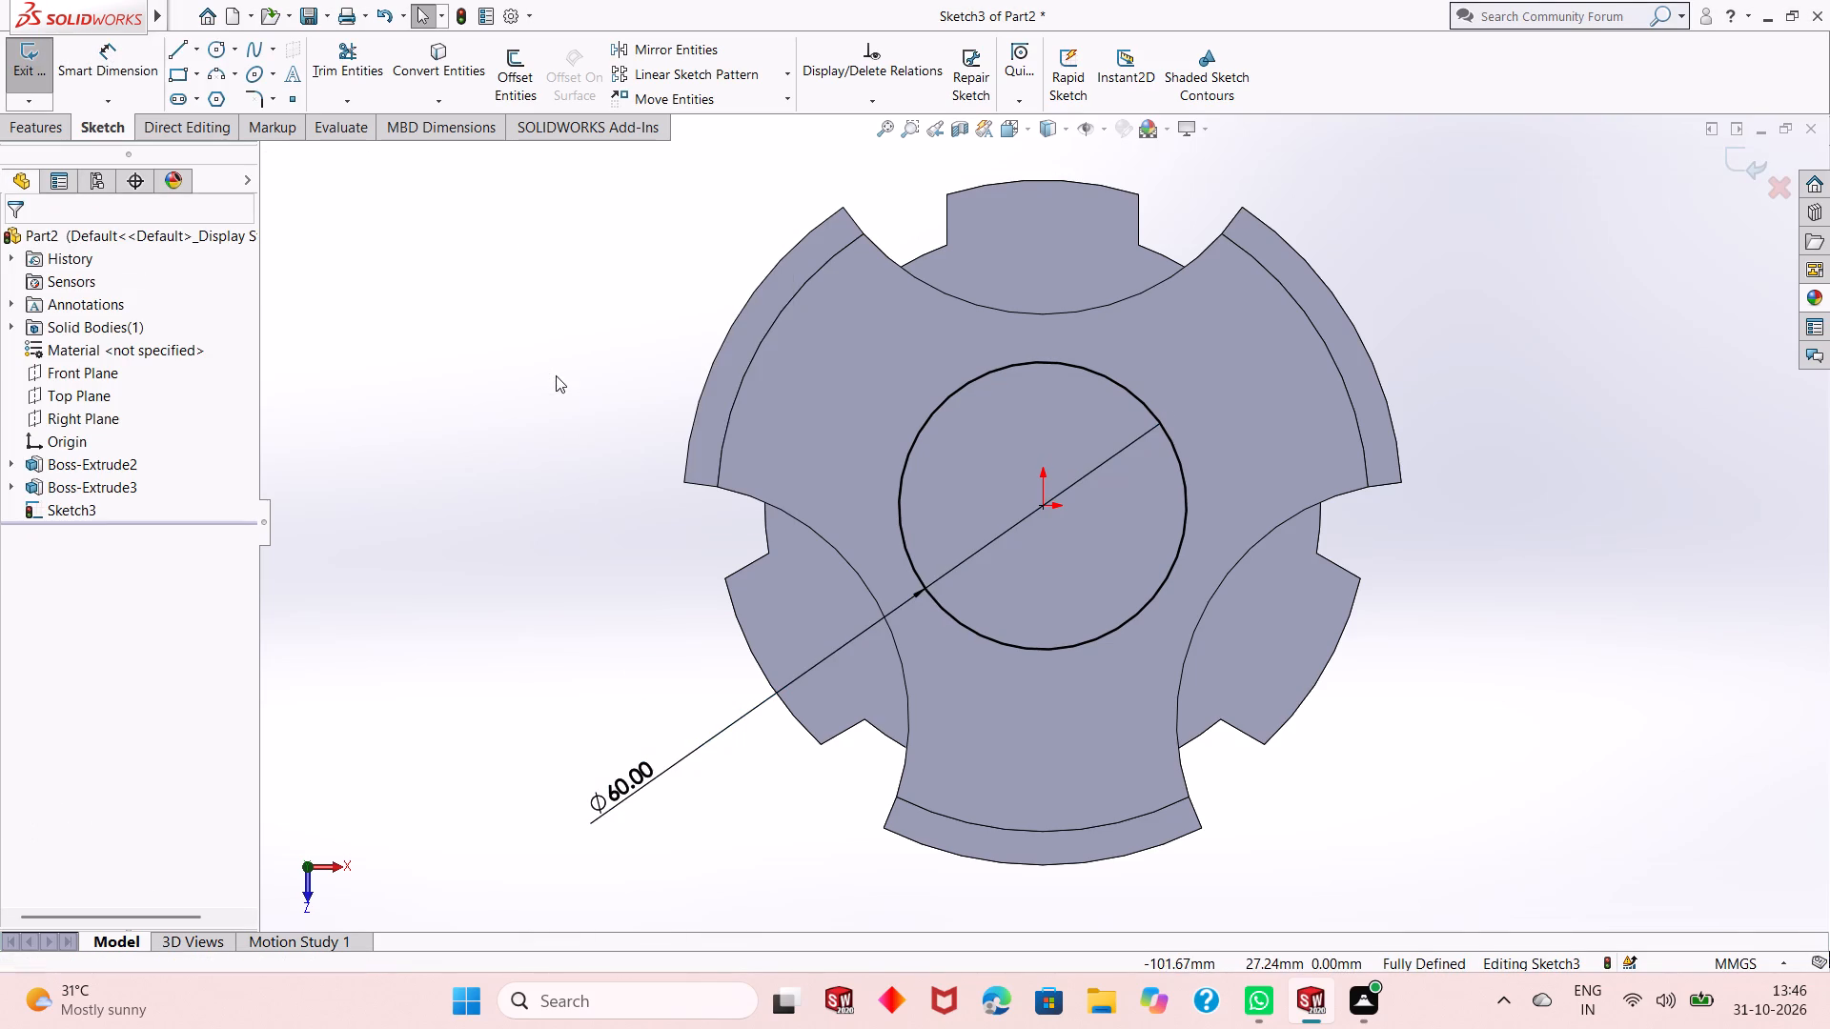
Cut-extrude the 60 mm circle 15 mm deep as a blind pocket into the three-lobed boss.
left_click(51, 127)
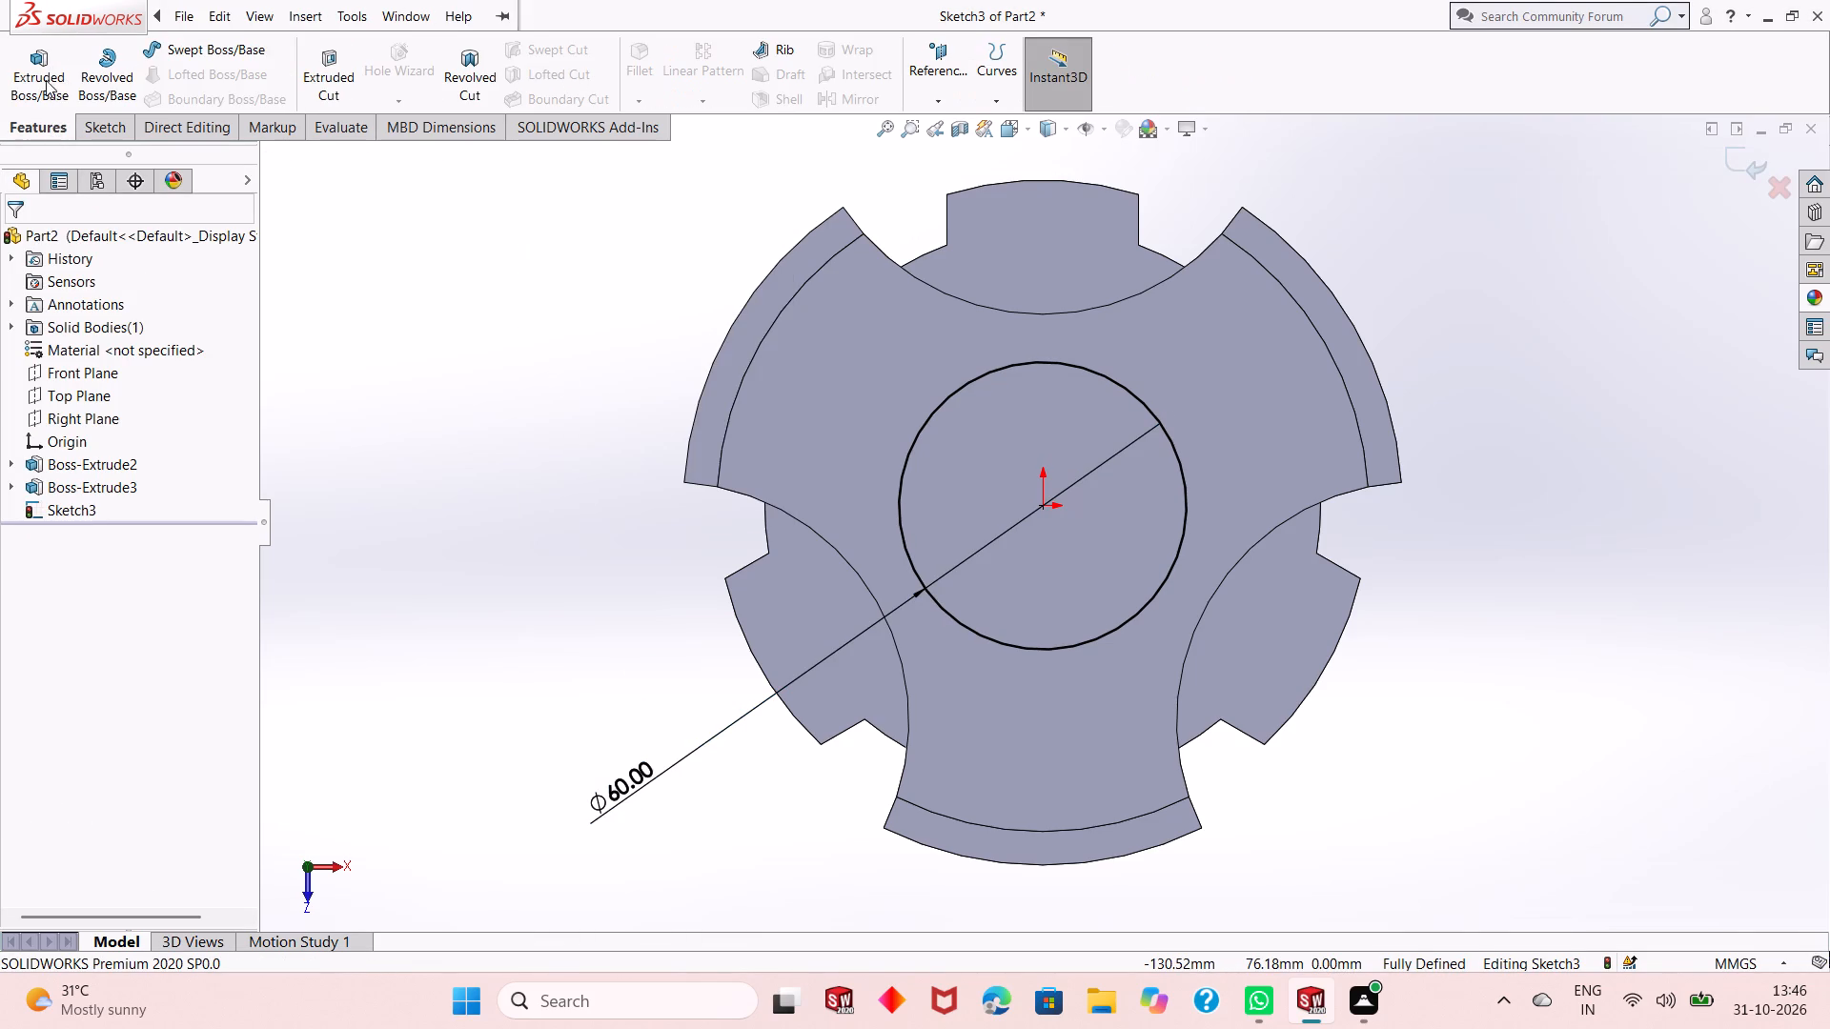
left_click(332, 83)
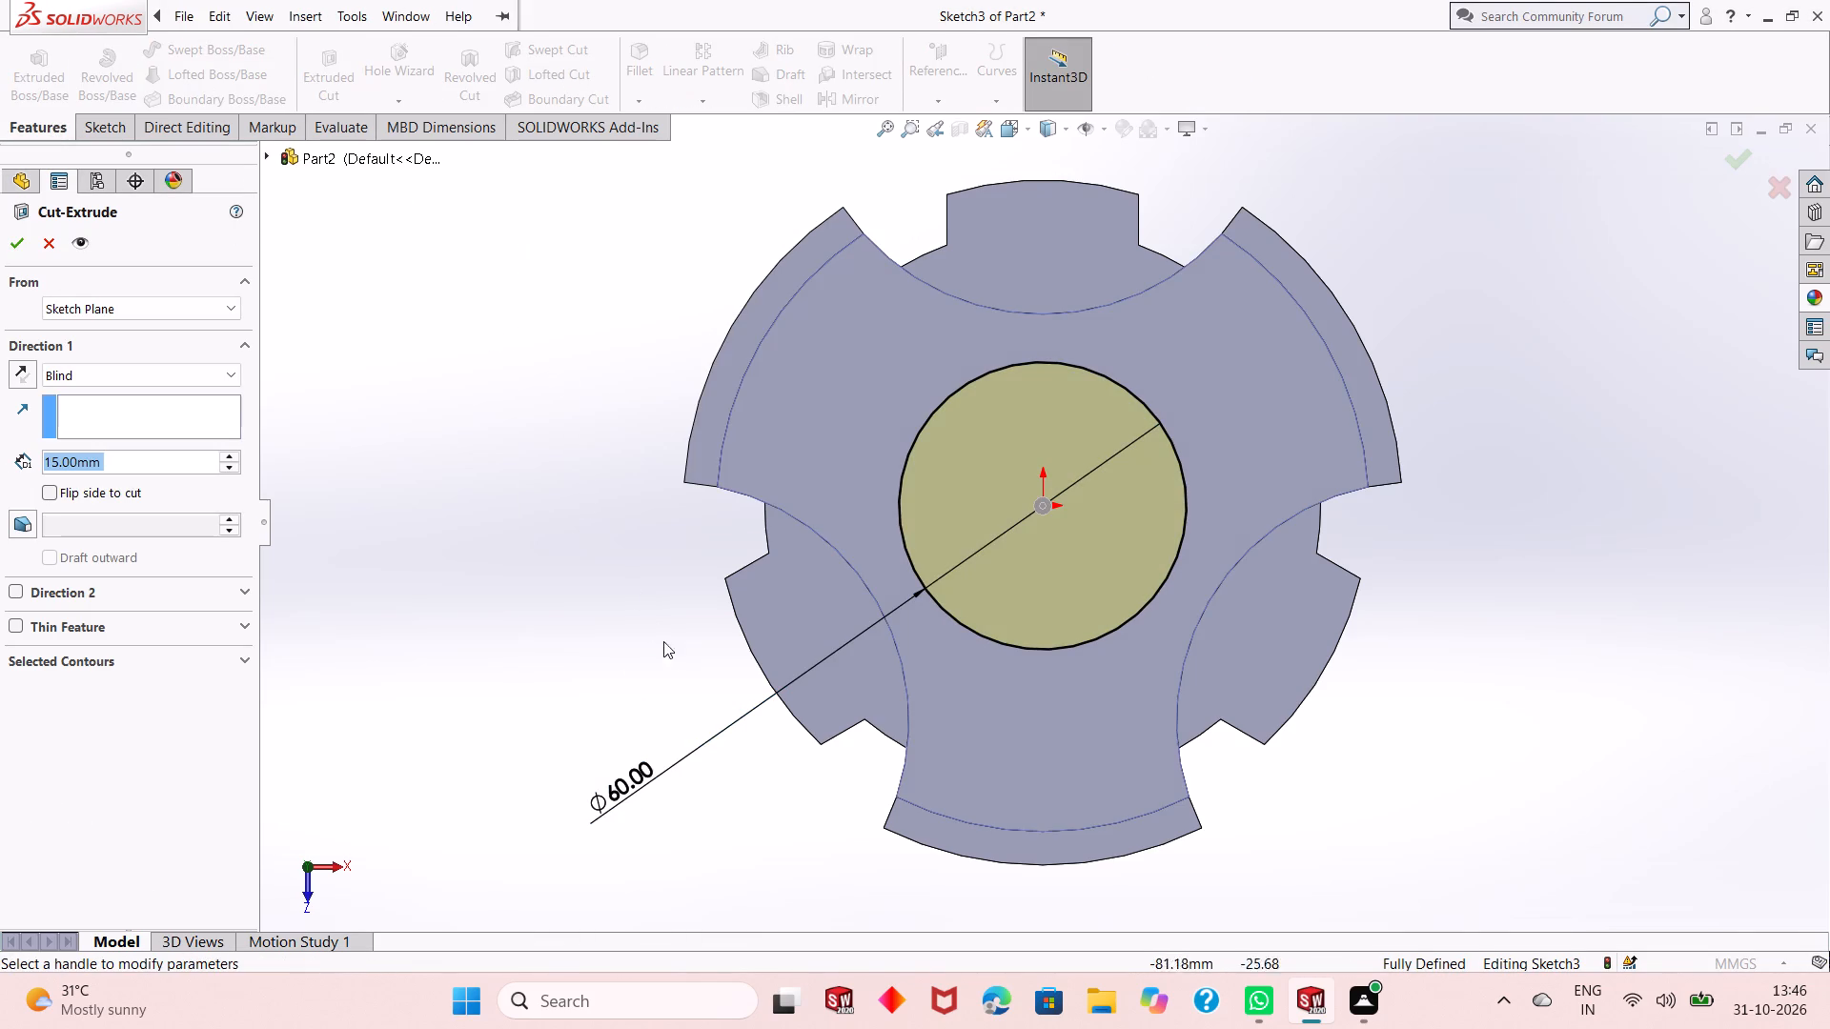
middle_click_drag(680, 668, 693, 431)
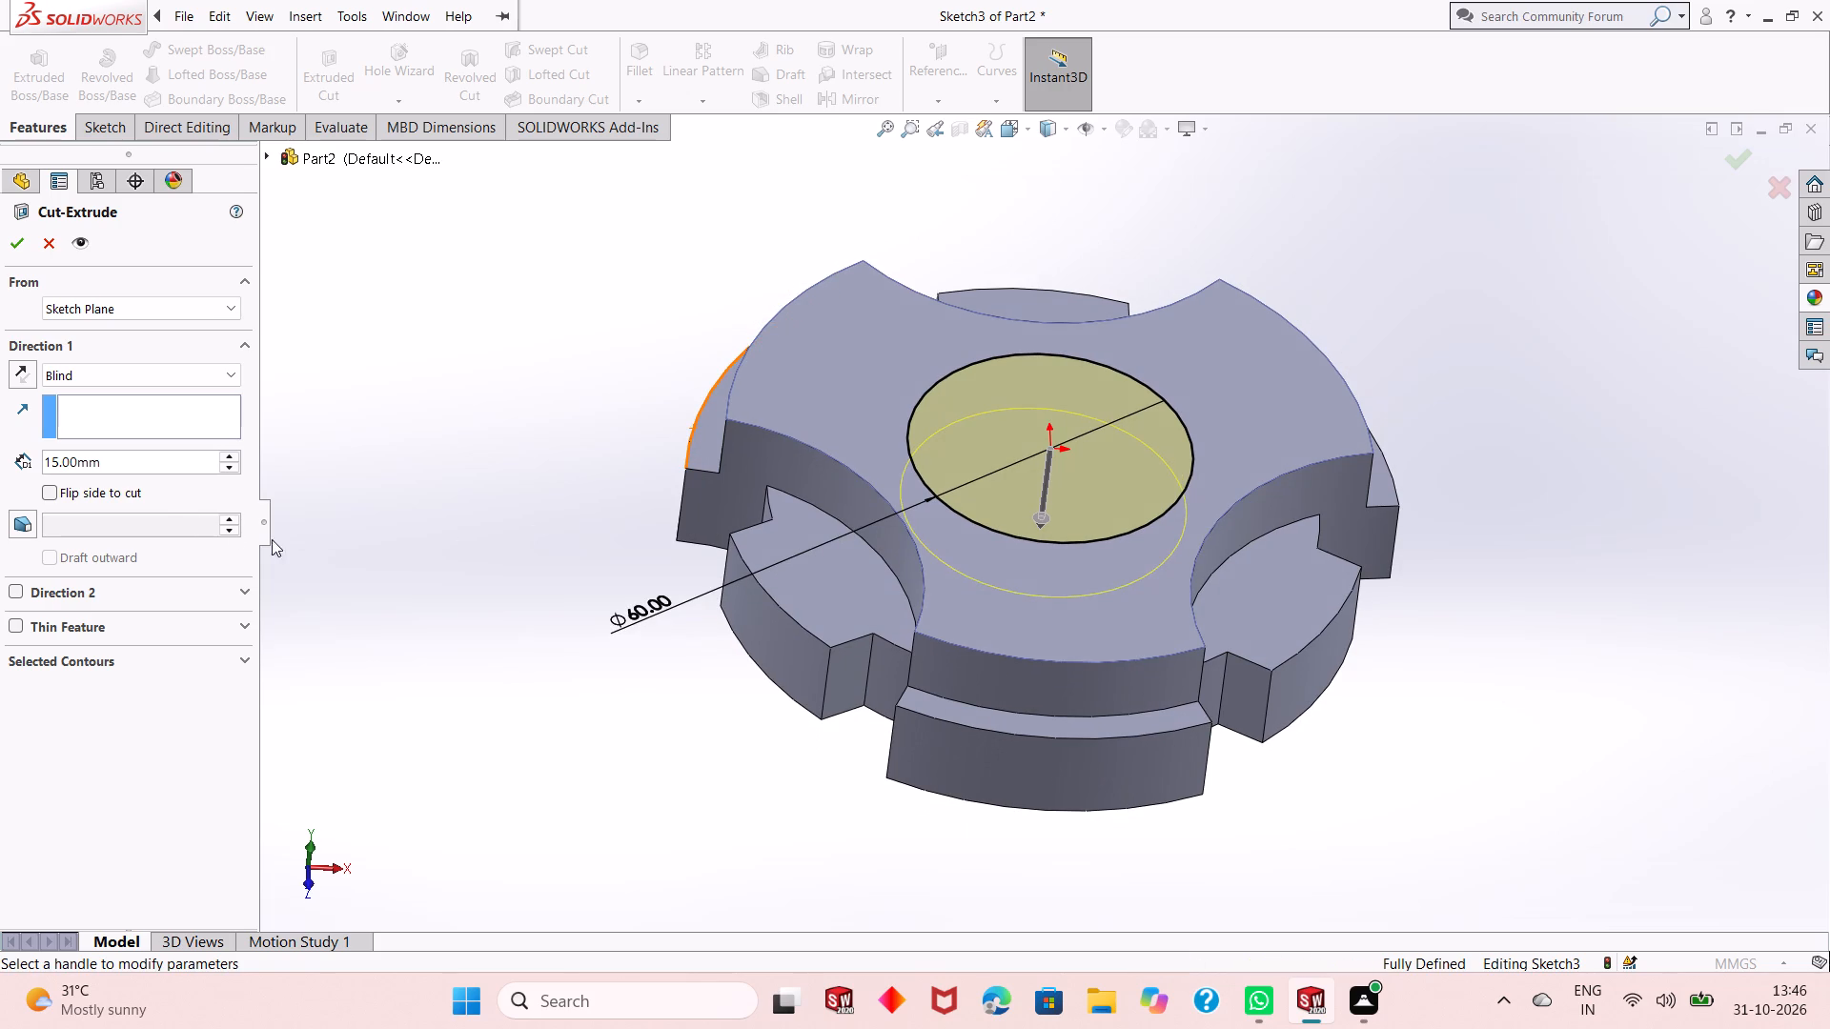
double_click(137, 467)
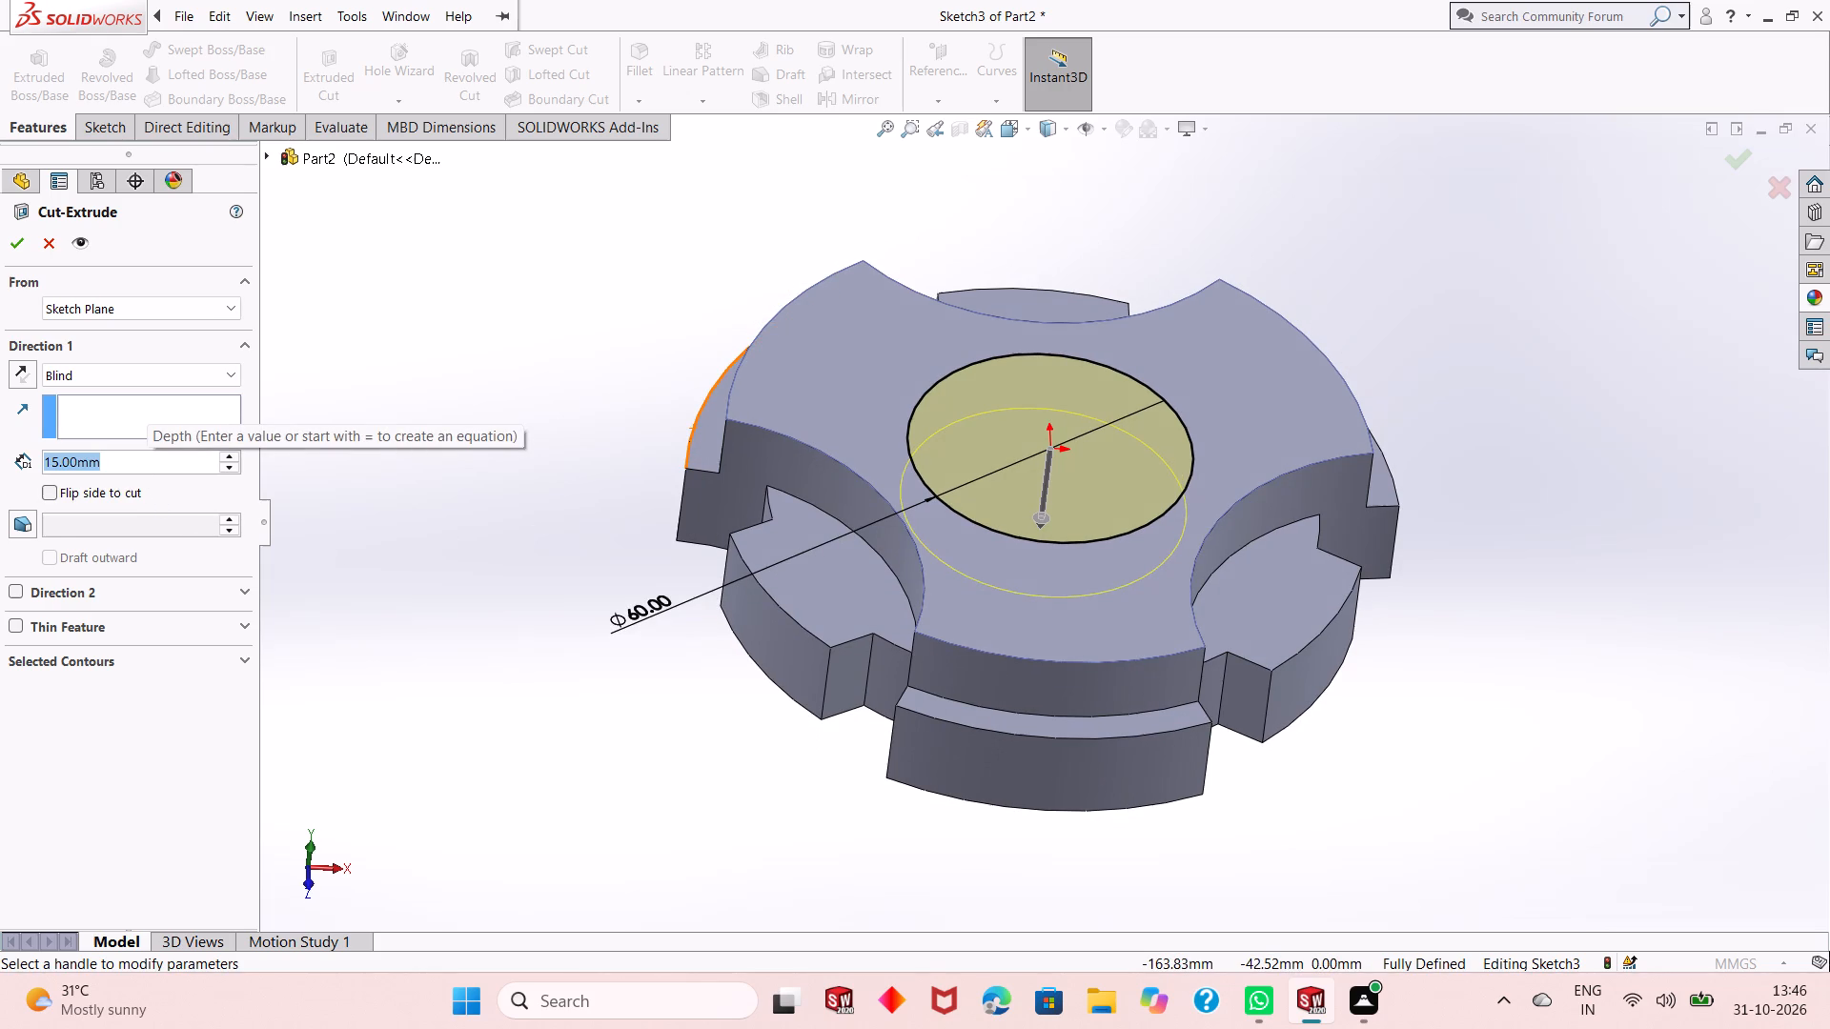
type("15")
key("Return")
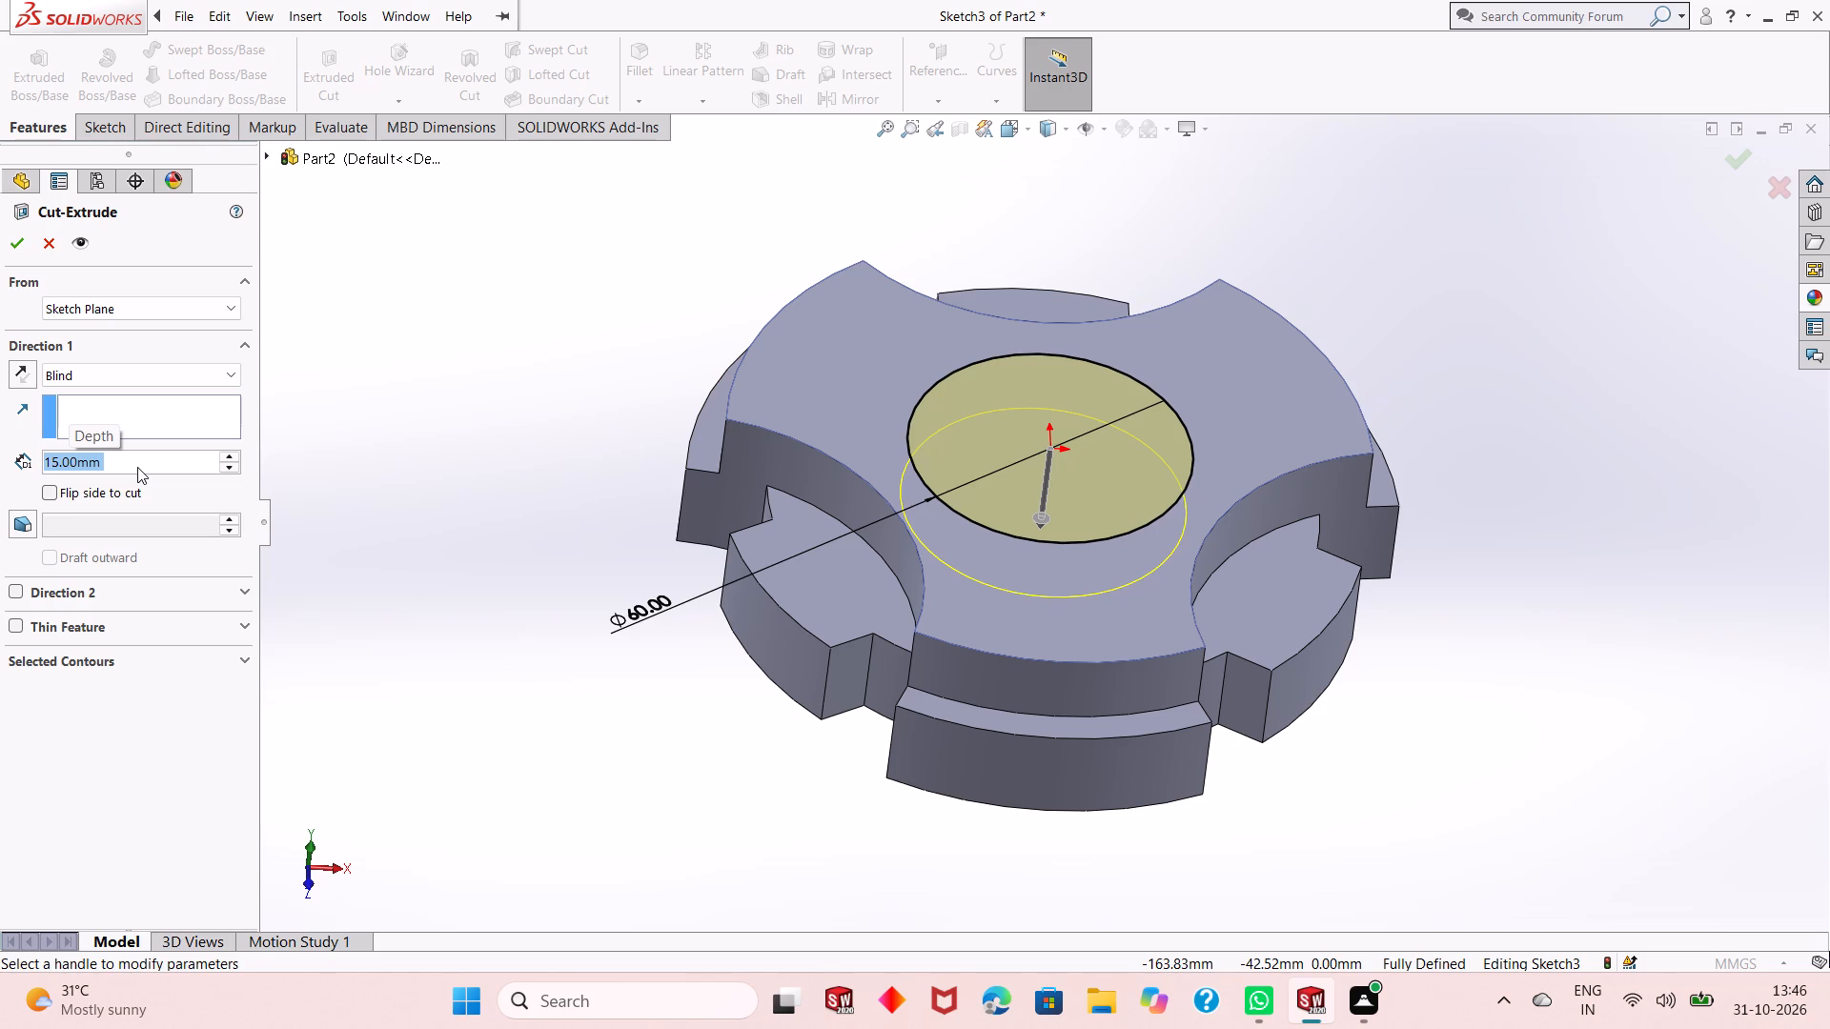
left_click(16, 237)
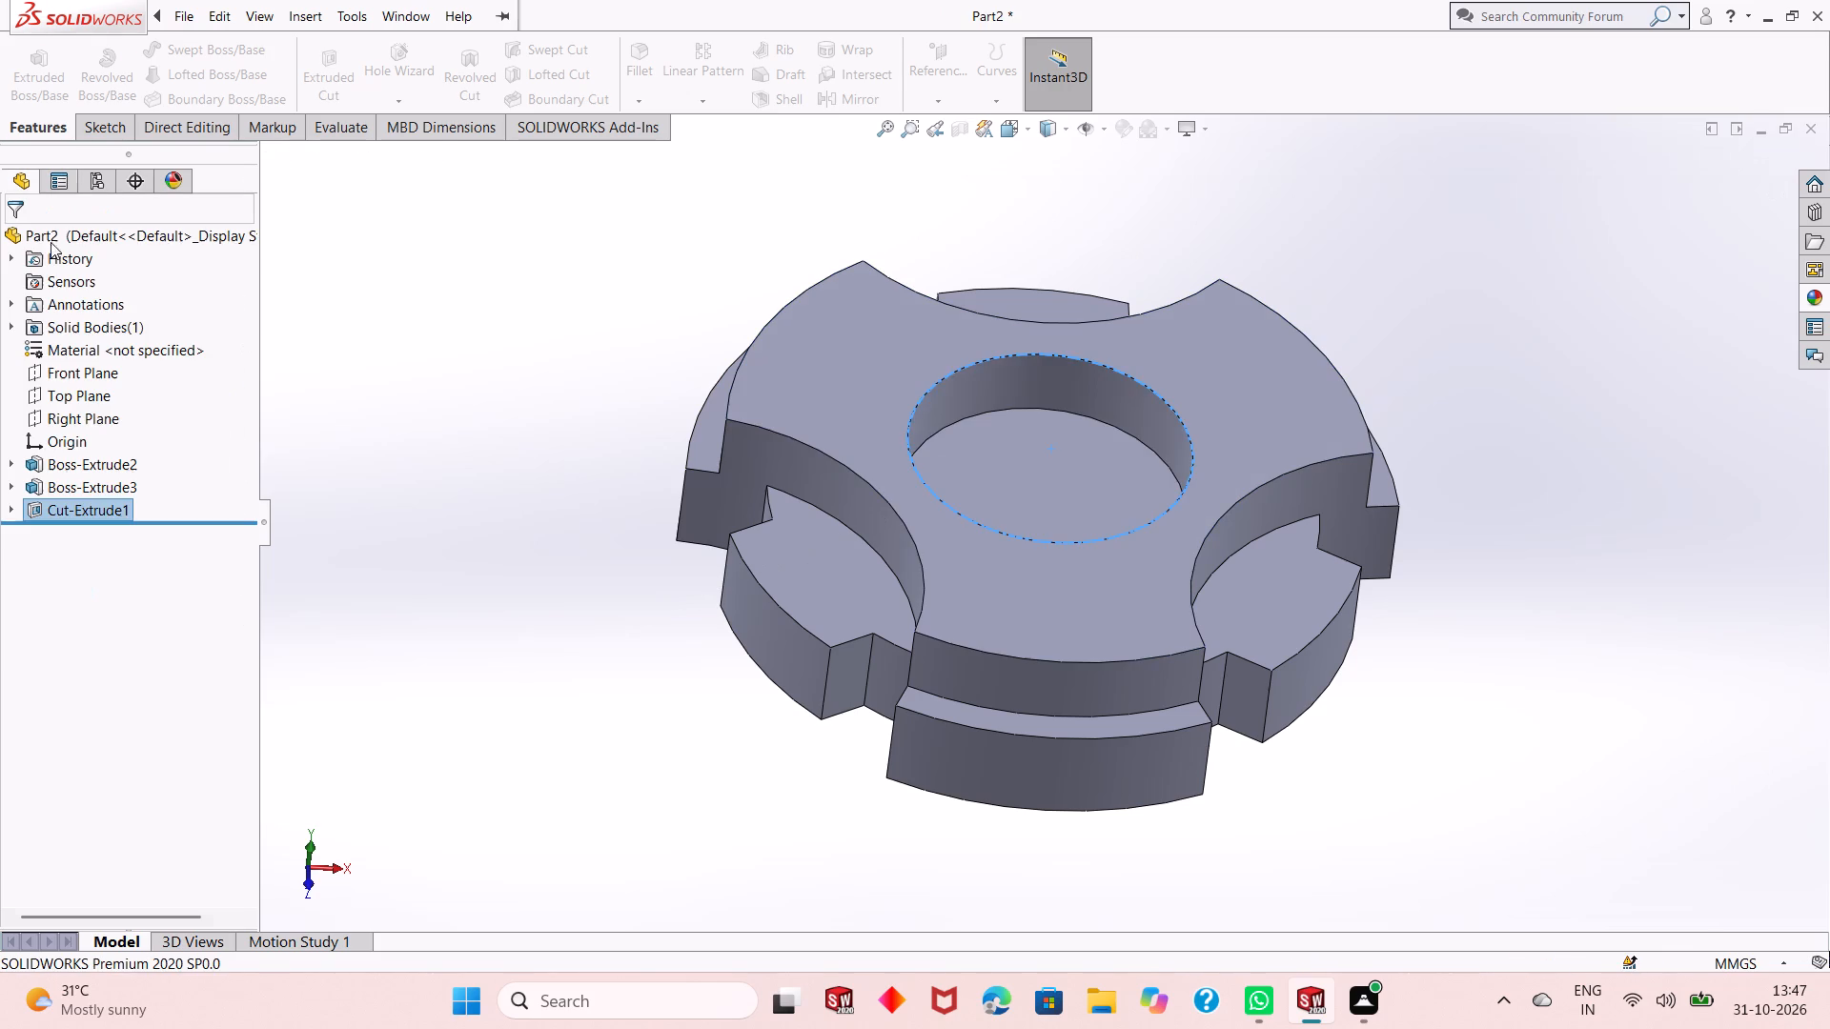
left_click(554, 389)
Start a new sketch on the floor of the 60 mm pocket, viewed normal to the face.
left_click(1059, 460)
left_click(1144, 401)
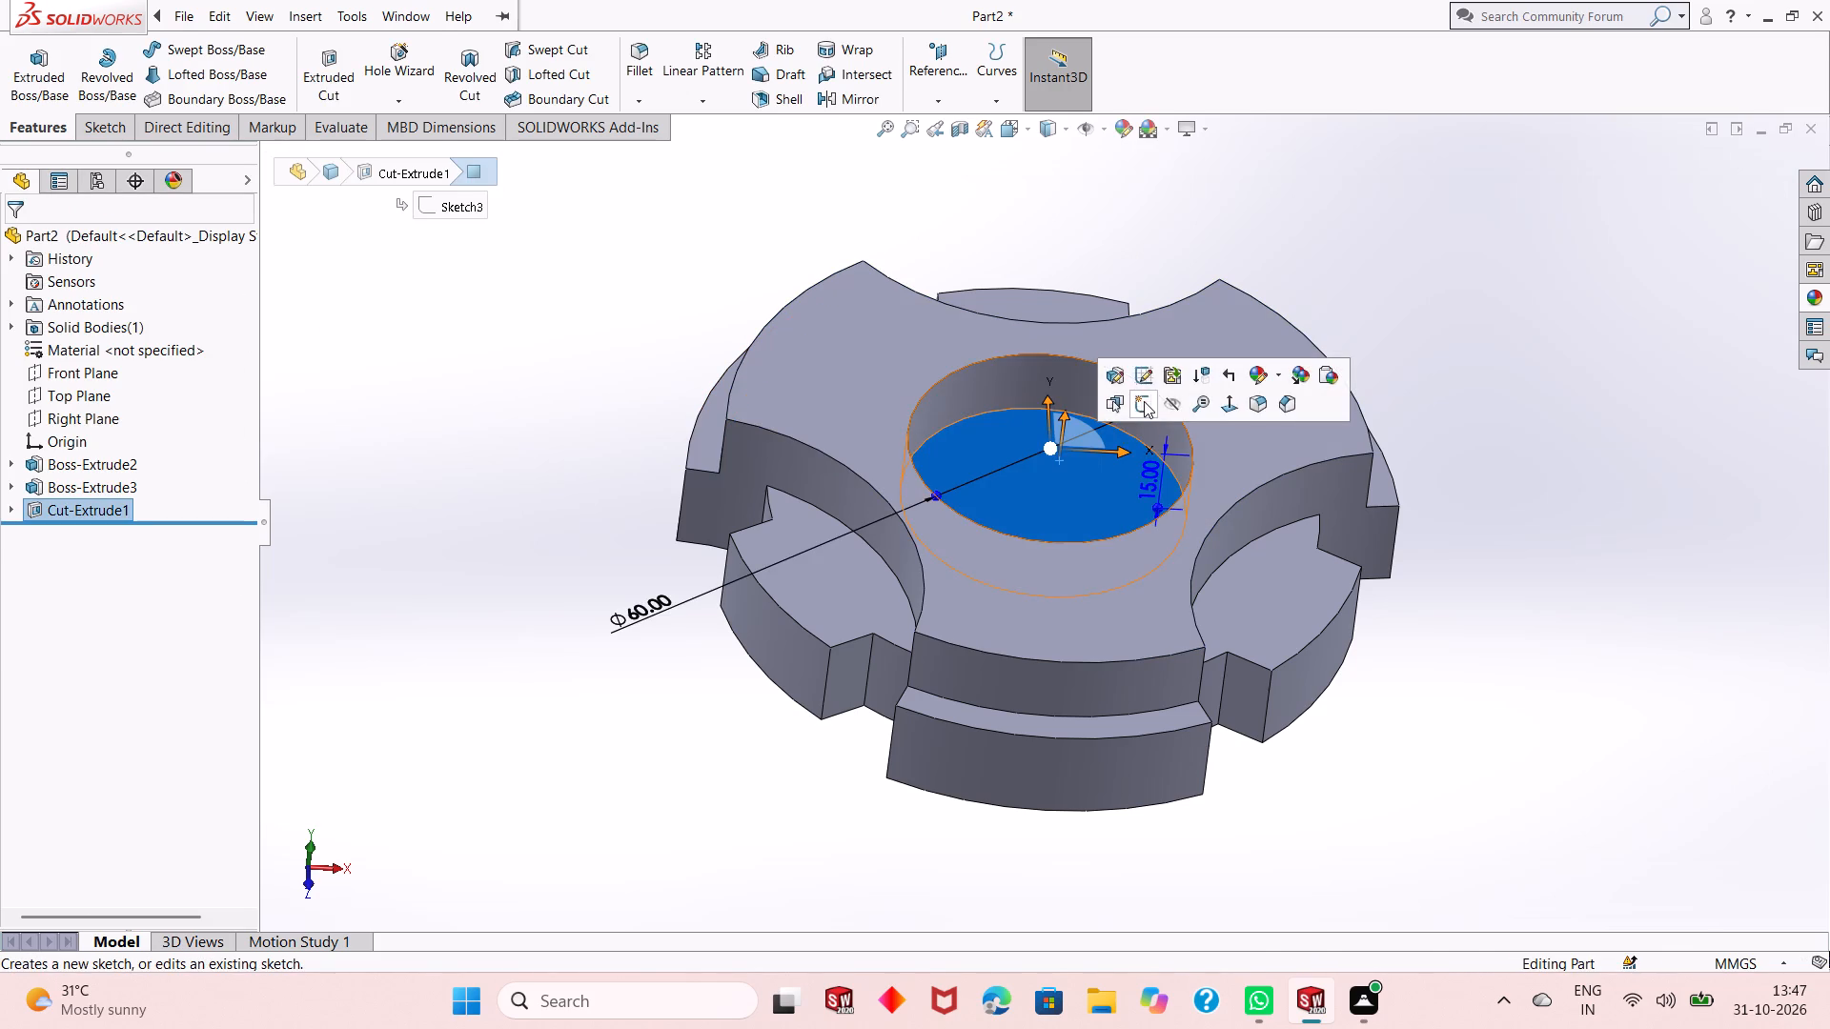
key("ctrl+8")
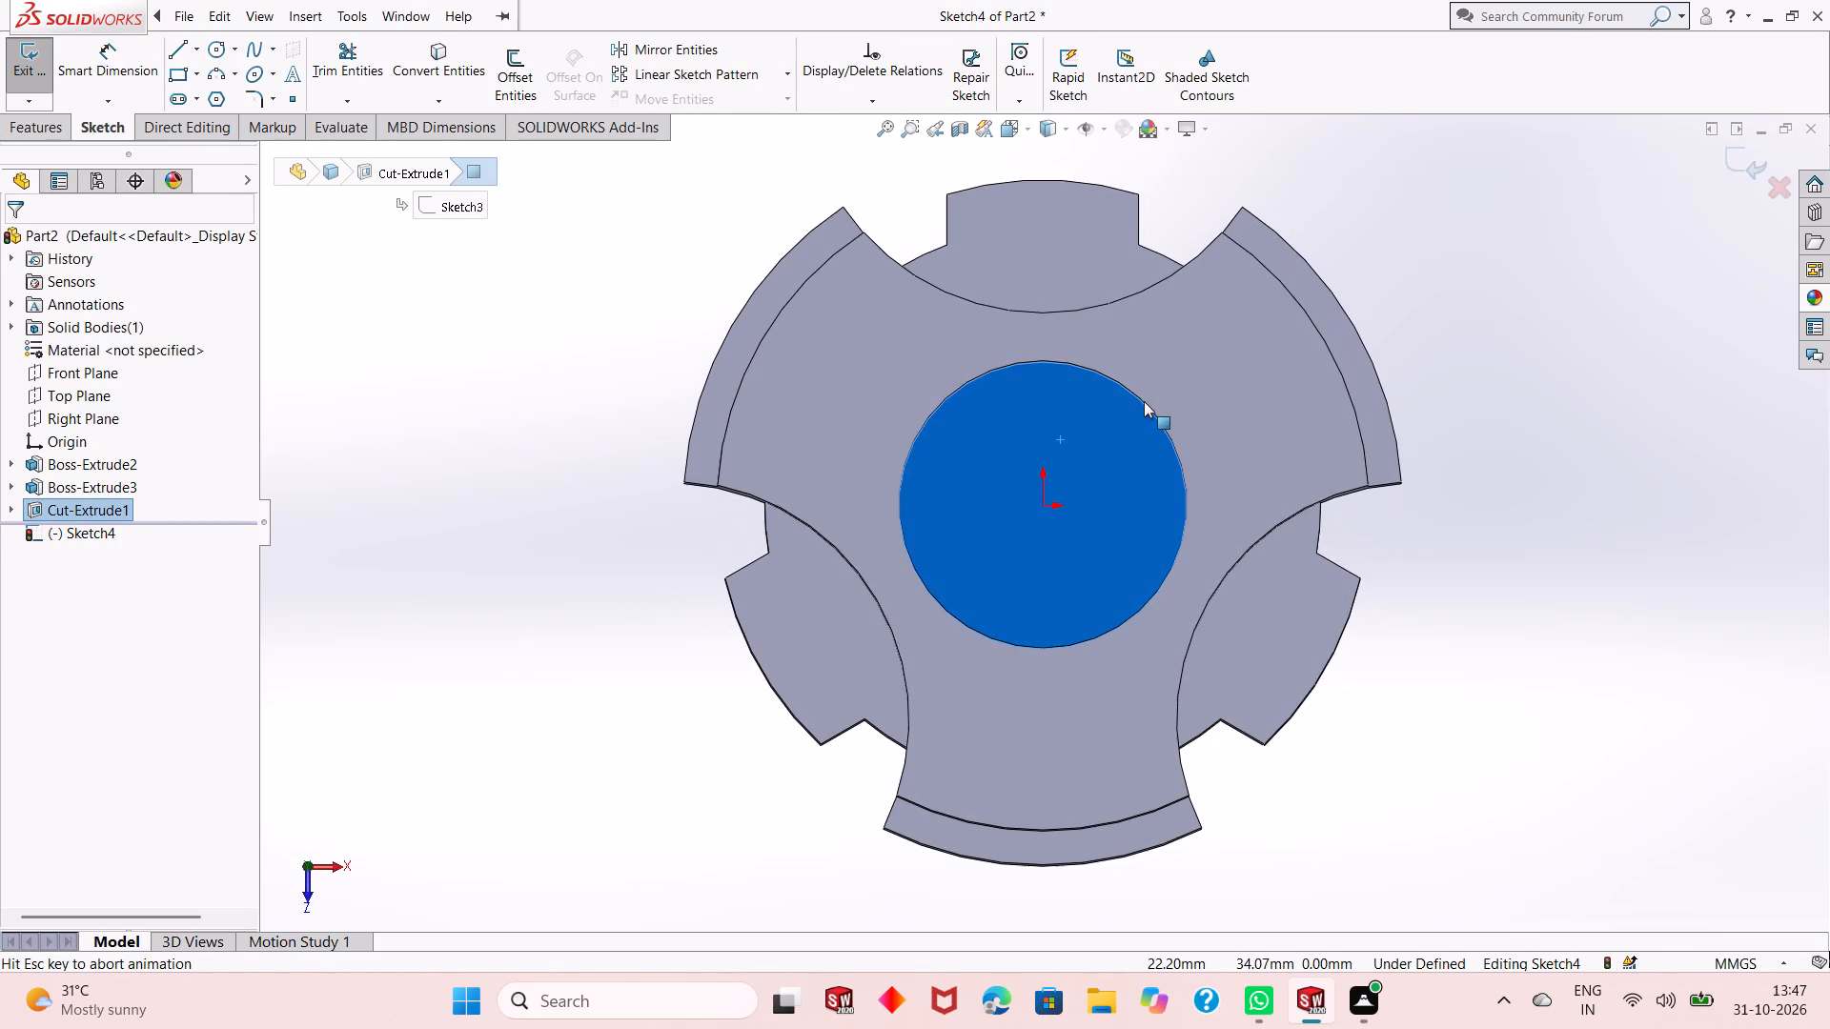
left_click(501, 473)
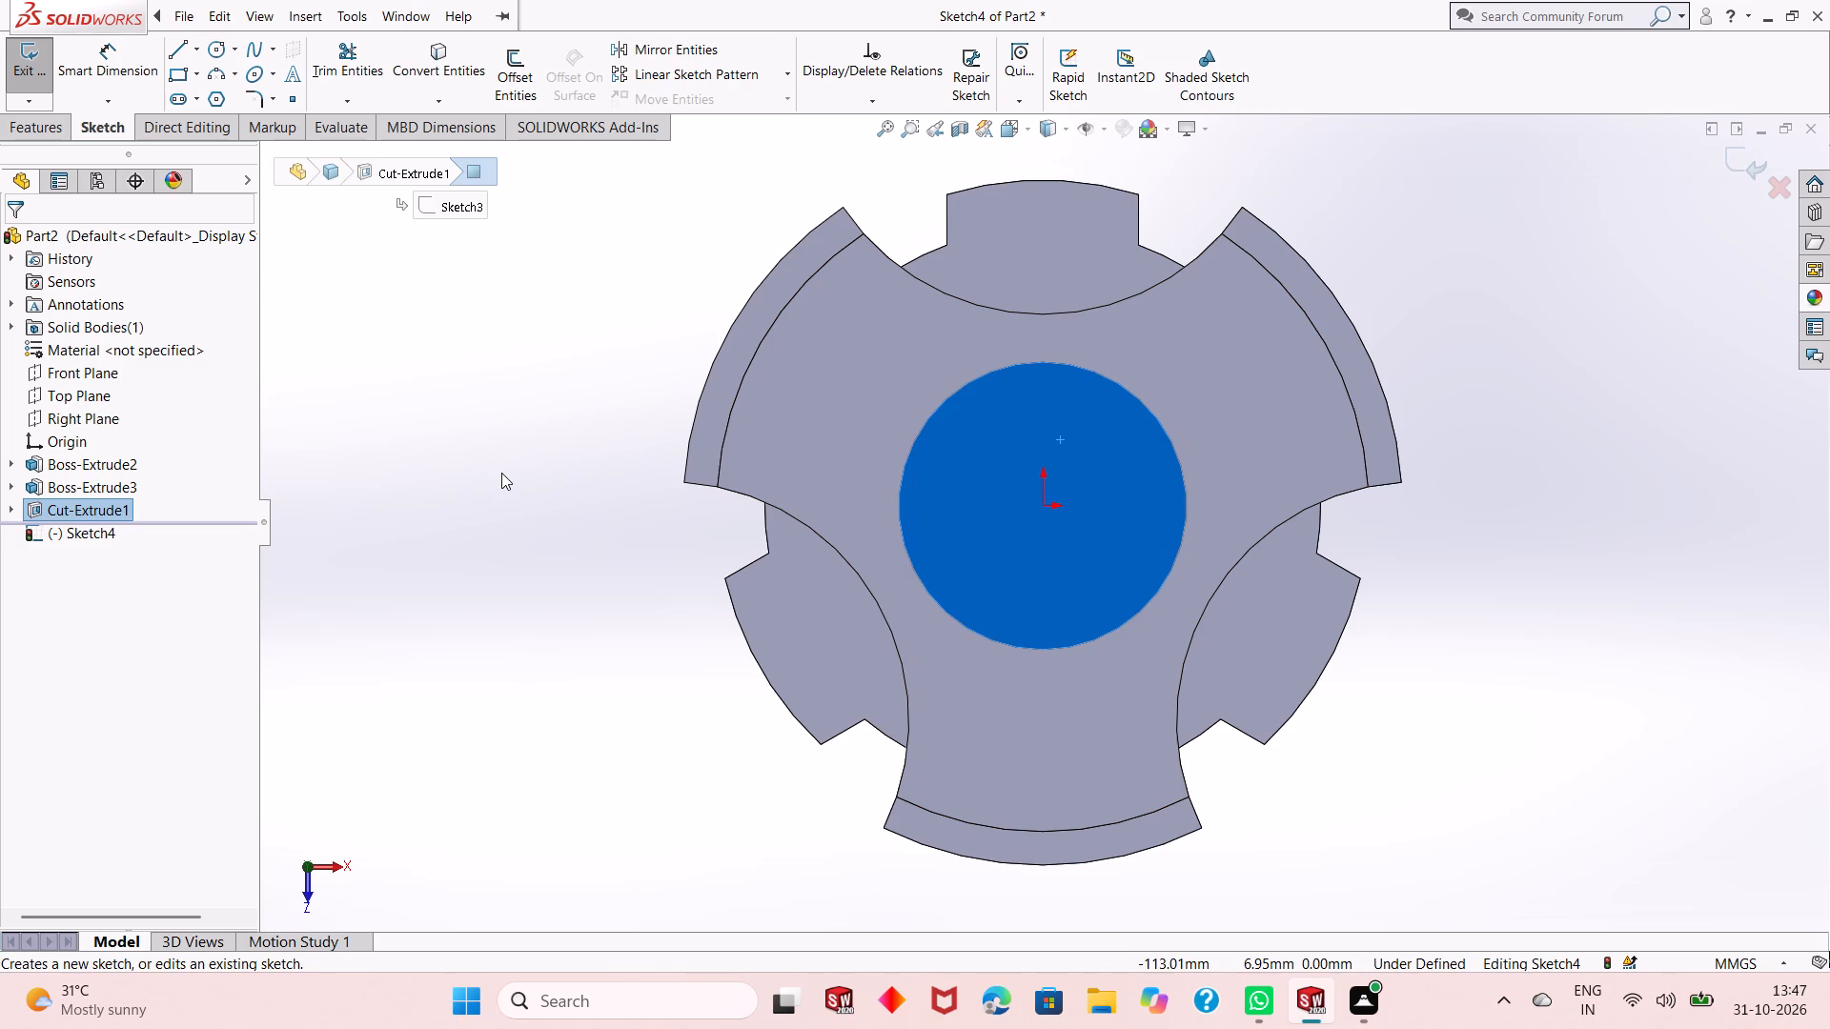
Sketch a circle about 41 mm in diameter centred on the origin on the pocket floor.
left_click(216, 47)
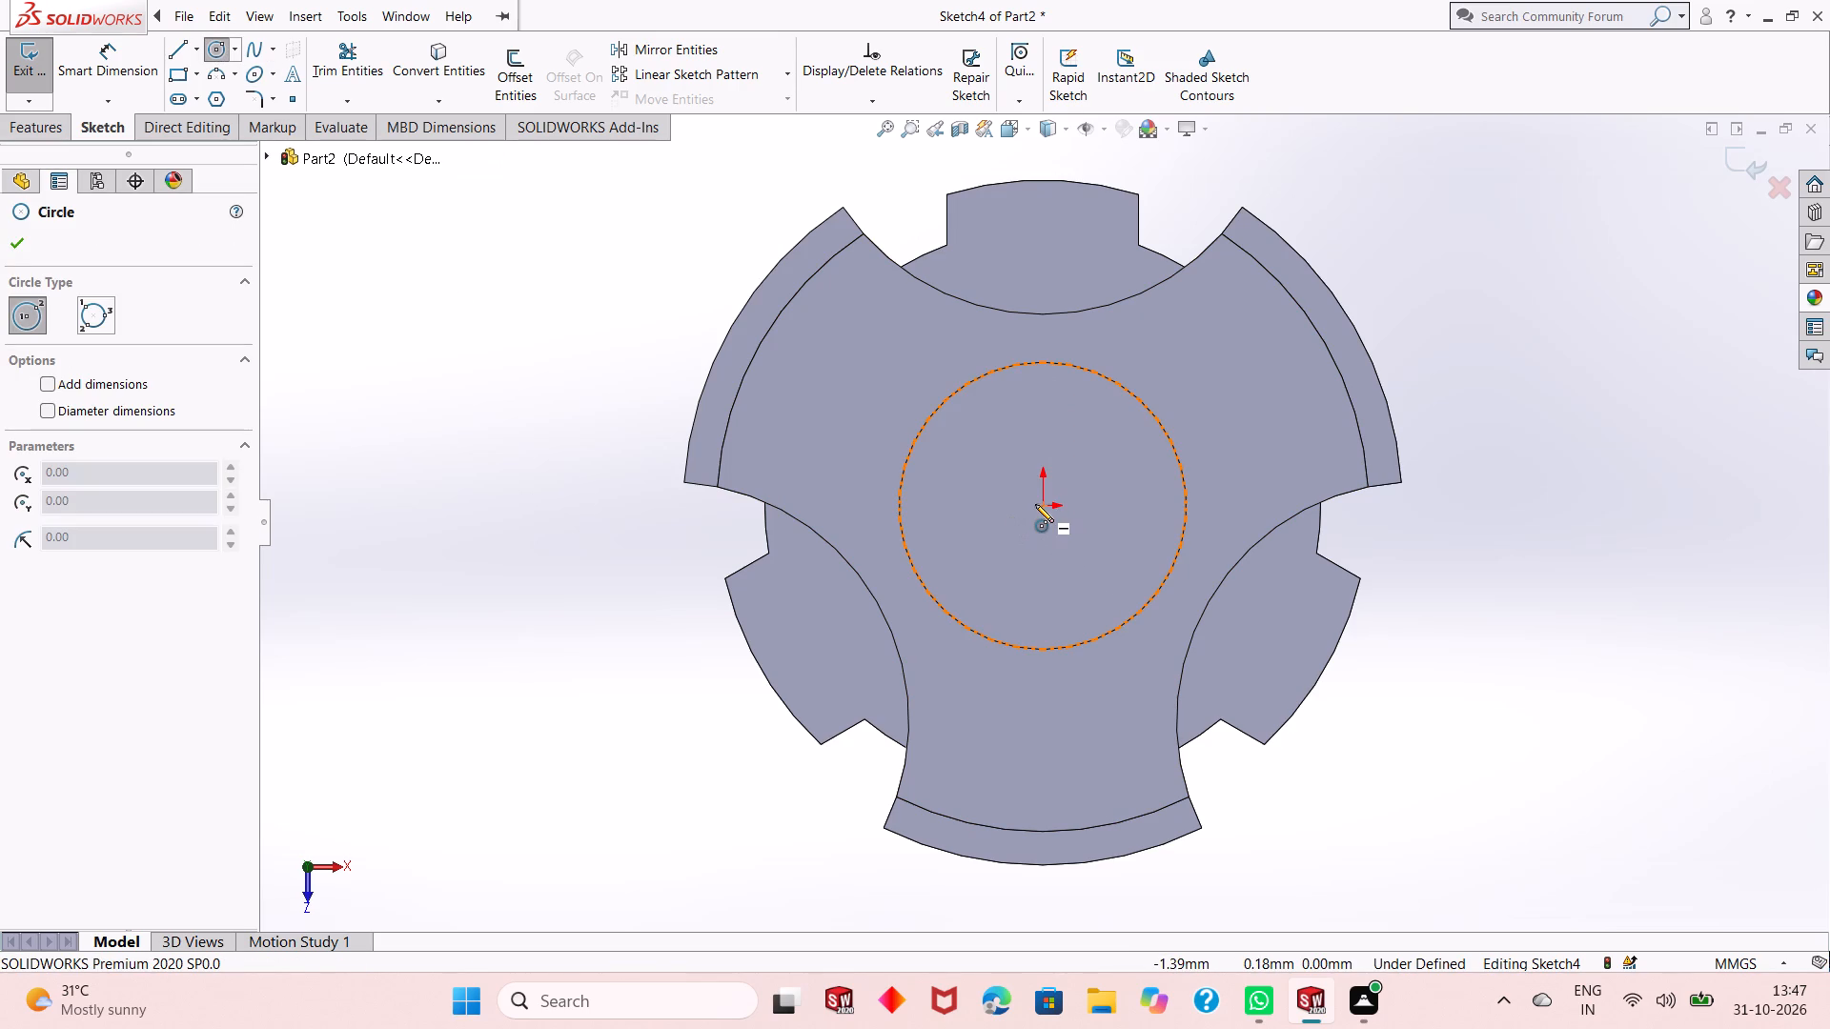
left_click(1042, 504)
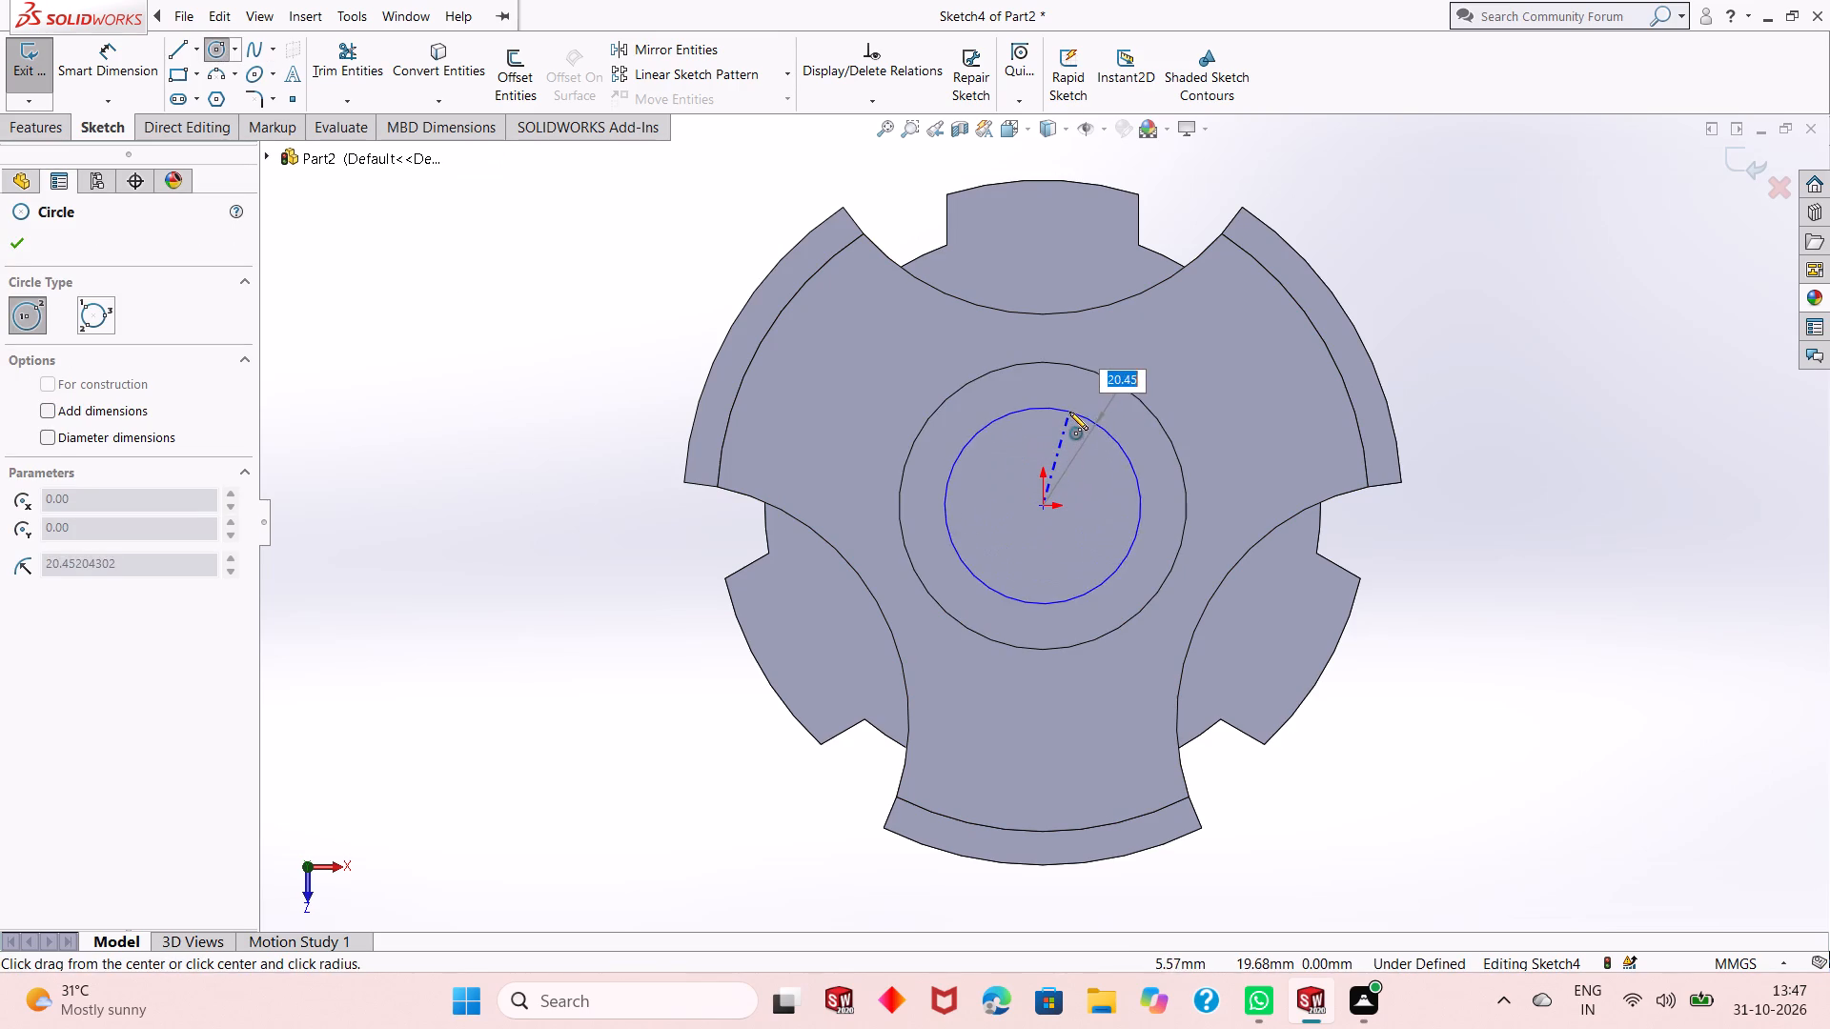
left_click(1069, 412)
right_click(472, 427)
left_click(514, 435)
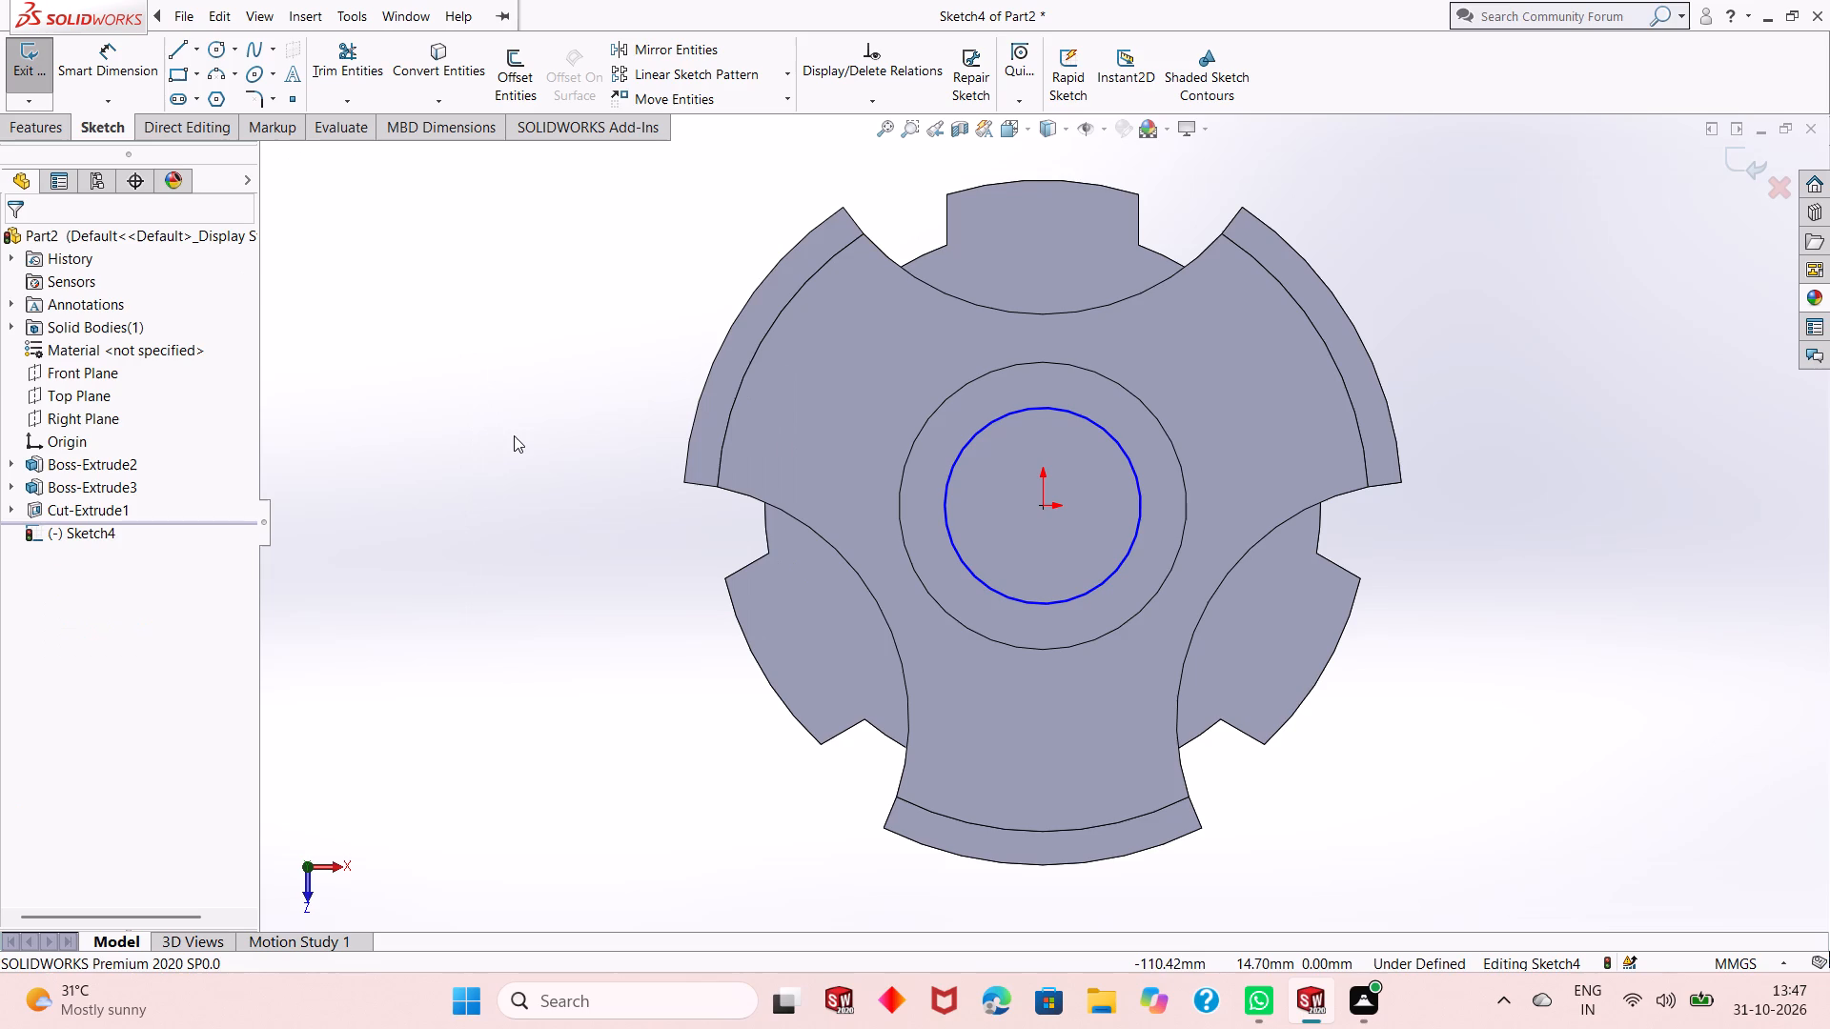
Dimension the circle on the pocket floor to a diameter of 30 mm.
left_click(102, 81)
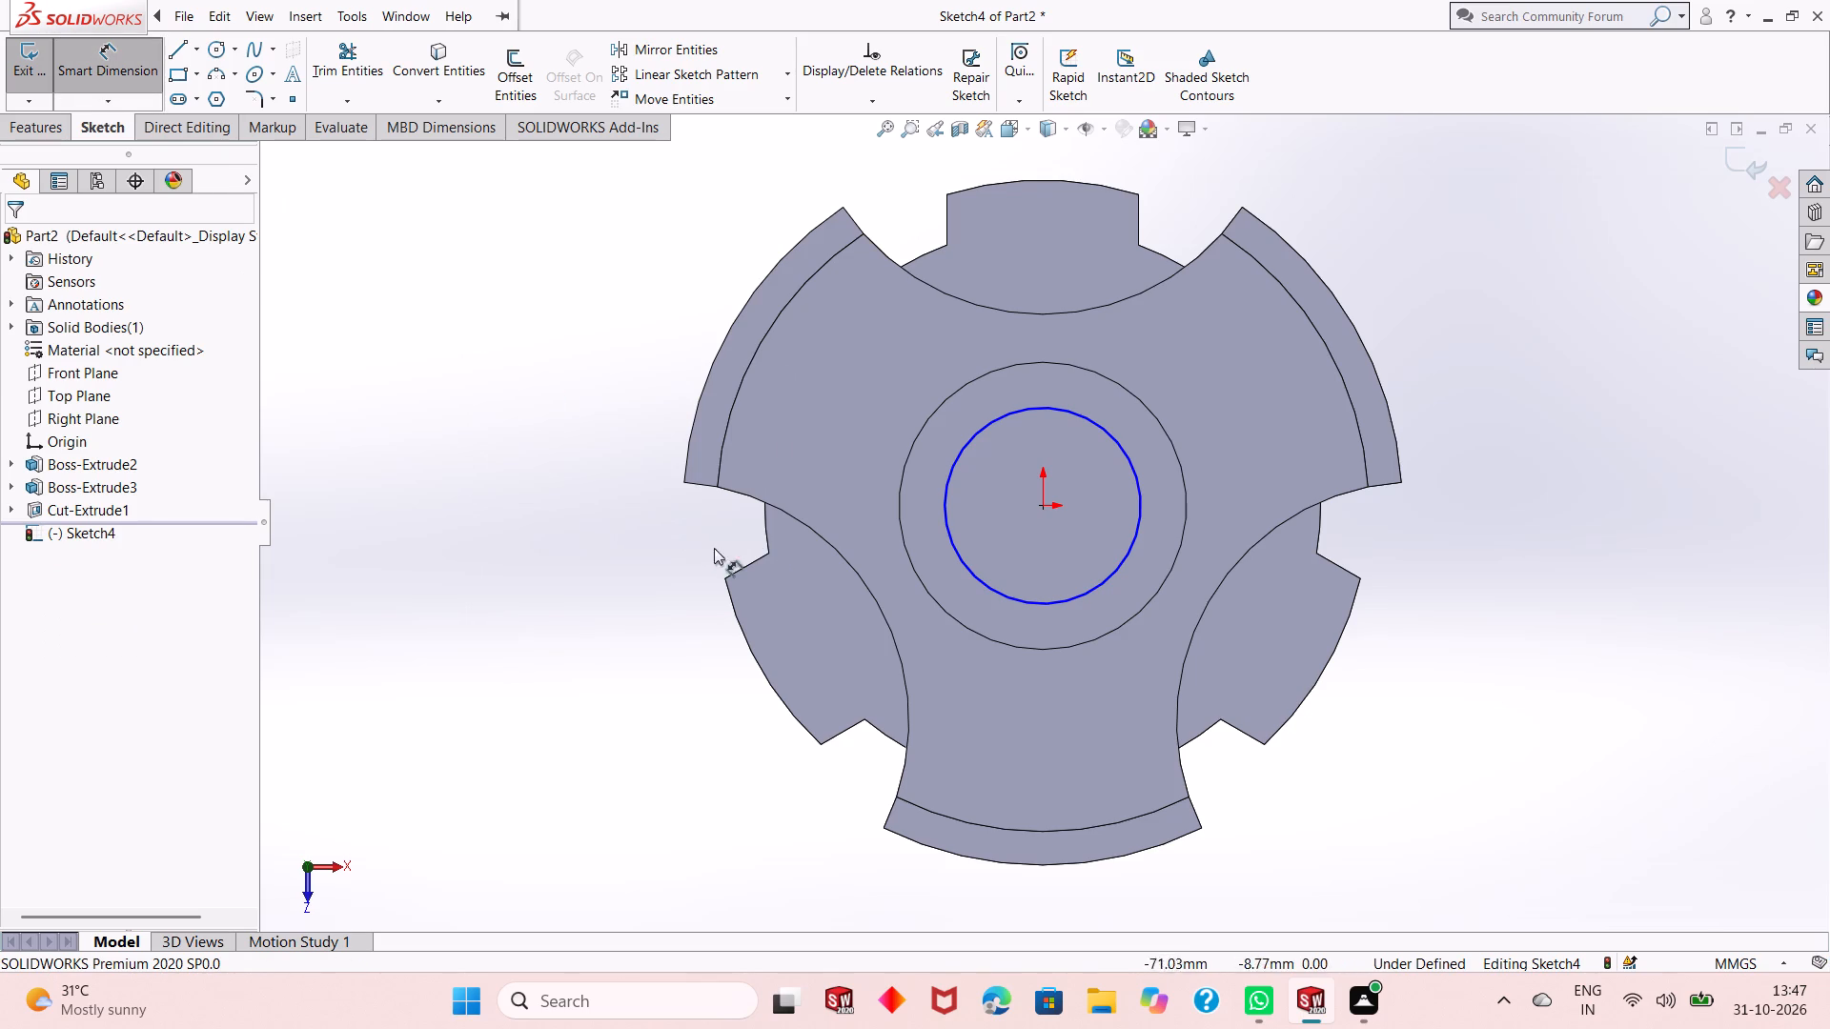
left_click(968, 566)
left_click(624, 710)
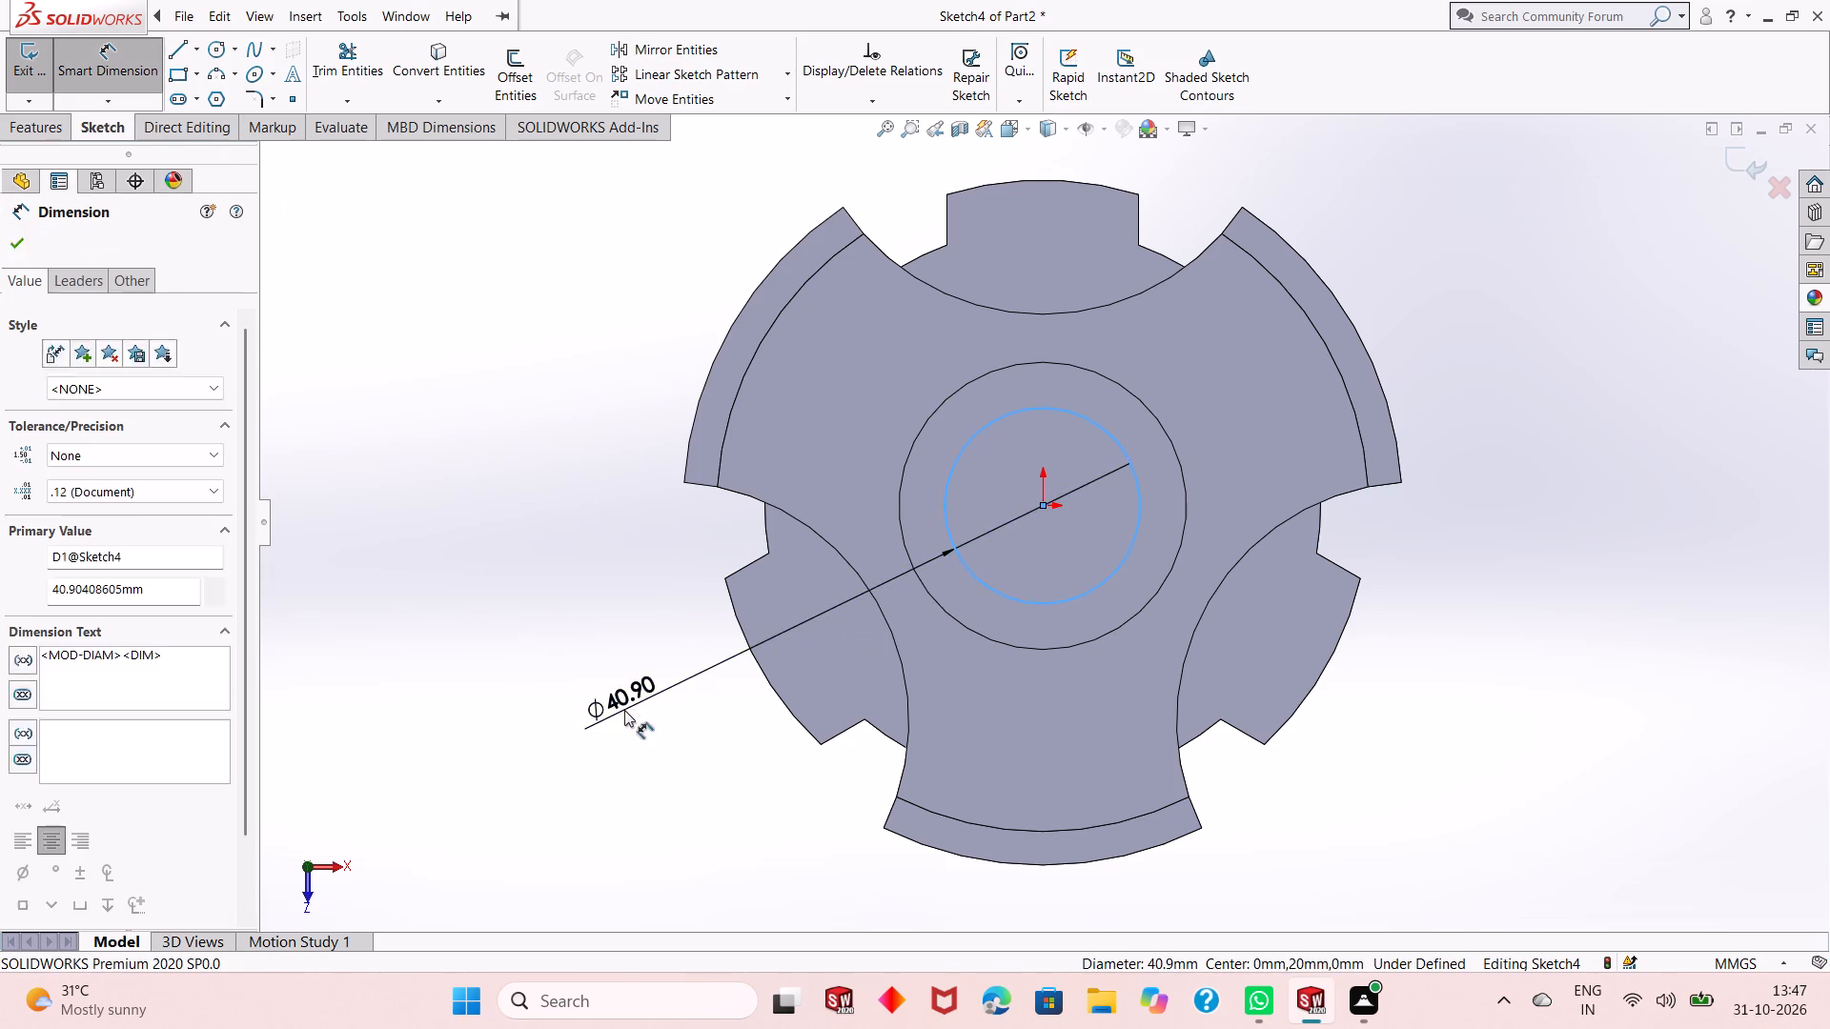
key("0")
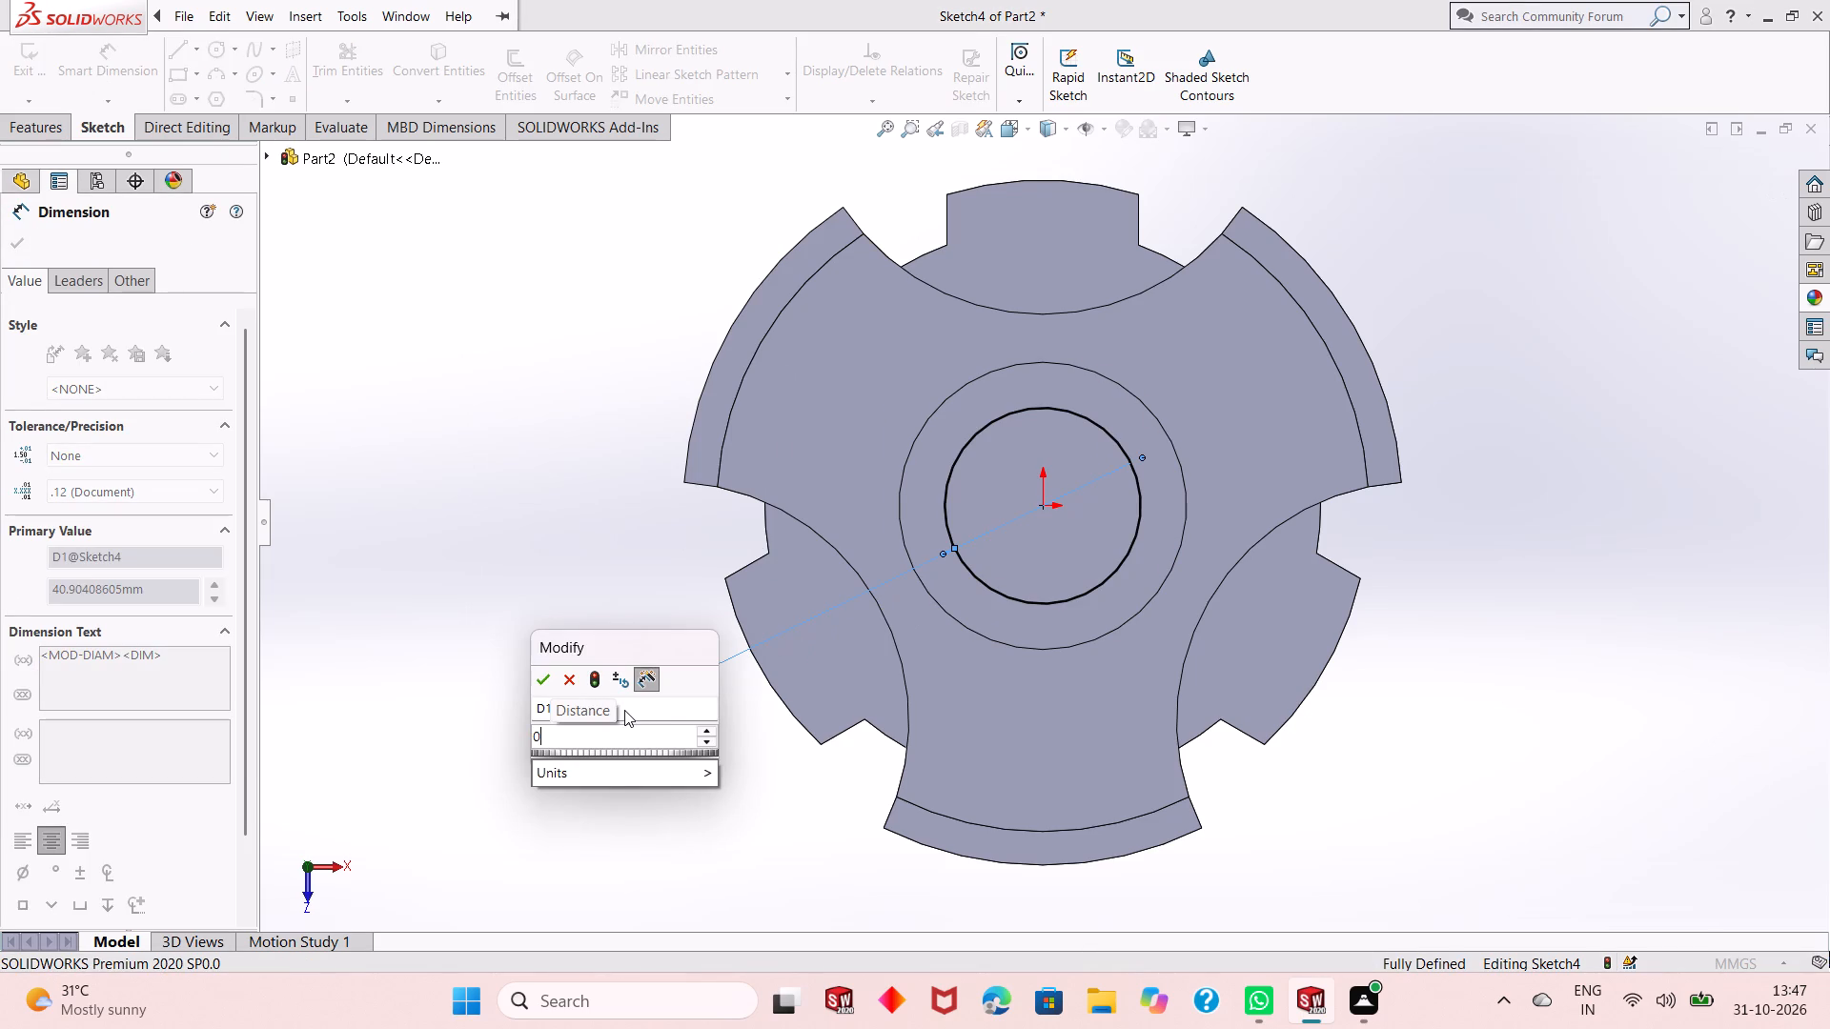
key("BackSpace")
type("30")
key("Return")
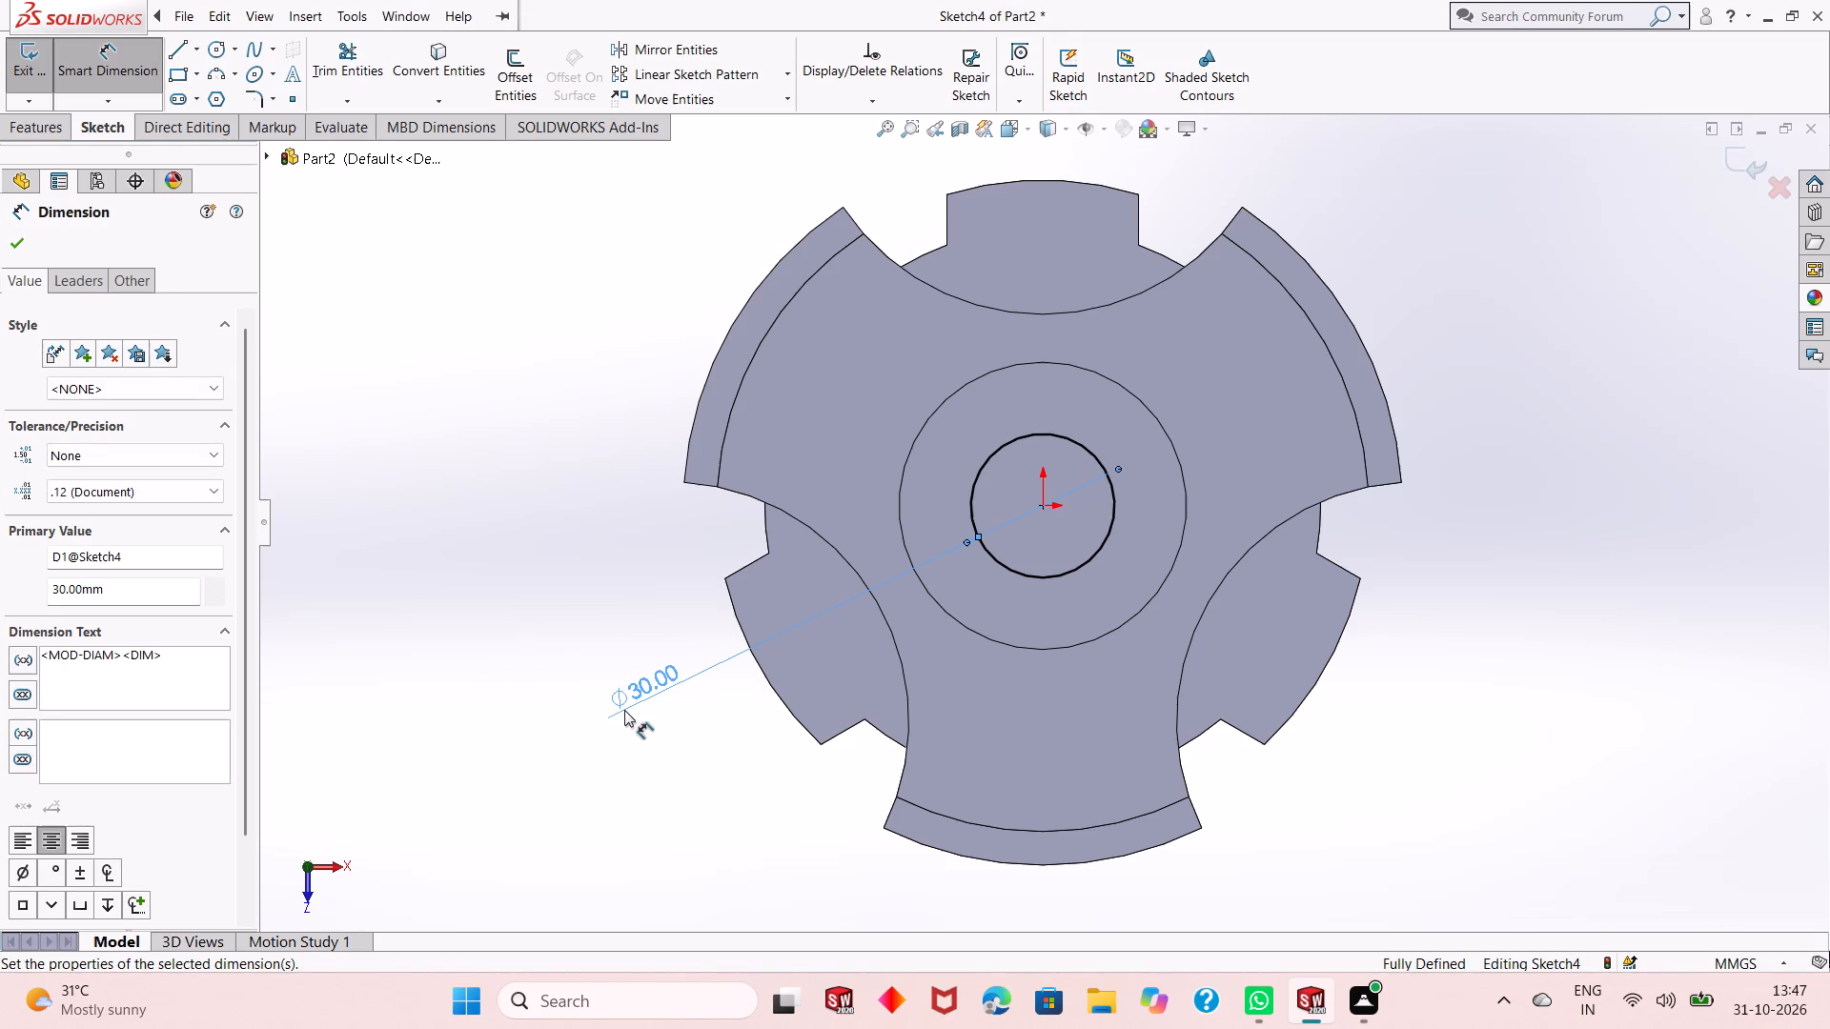
right_click(534, 397)
left_click(567, 451)
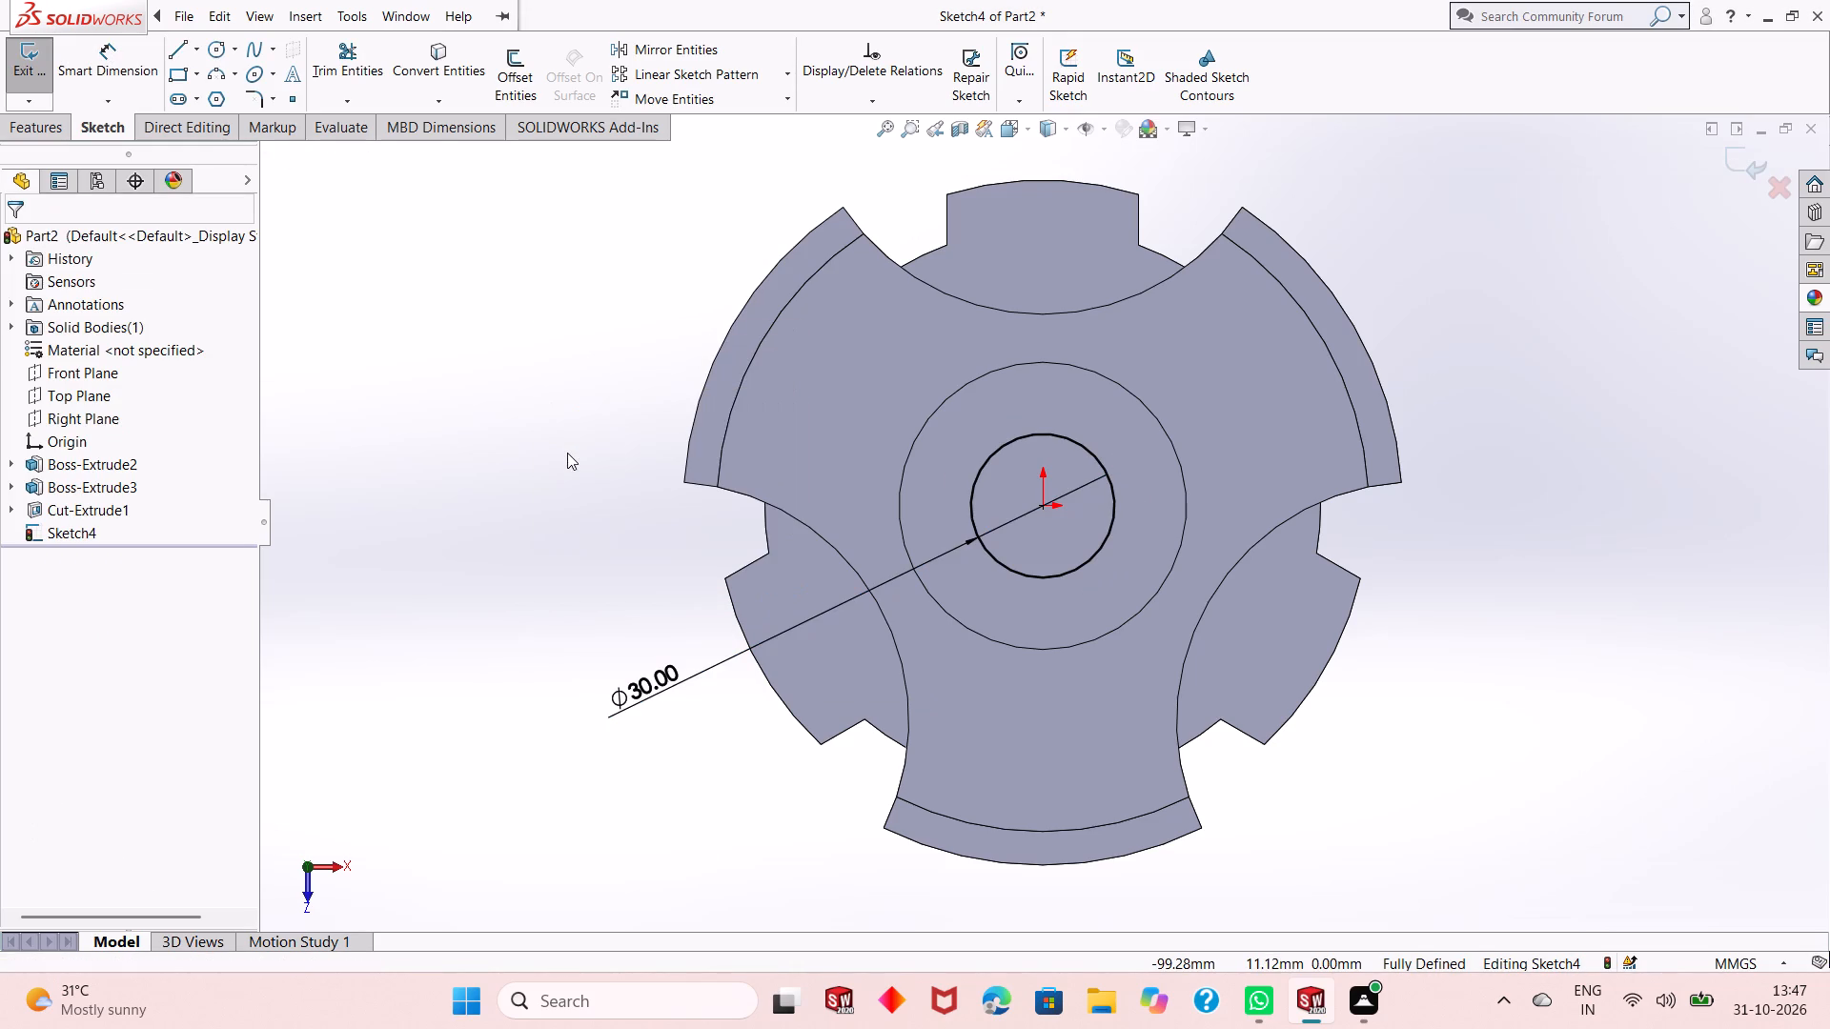
Cut-extrude the 30 mm circle with the Through All end condition to make the central bore.
left_click(41, 132)
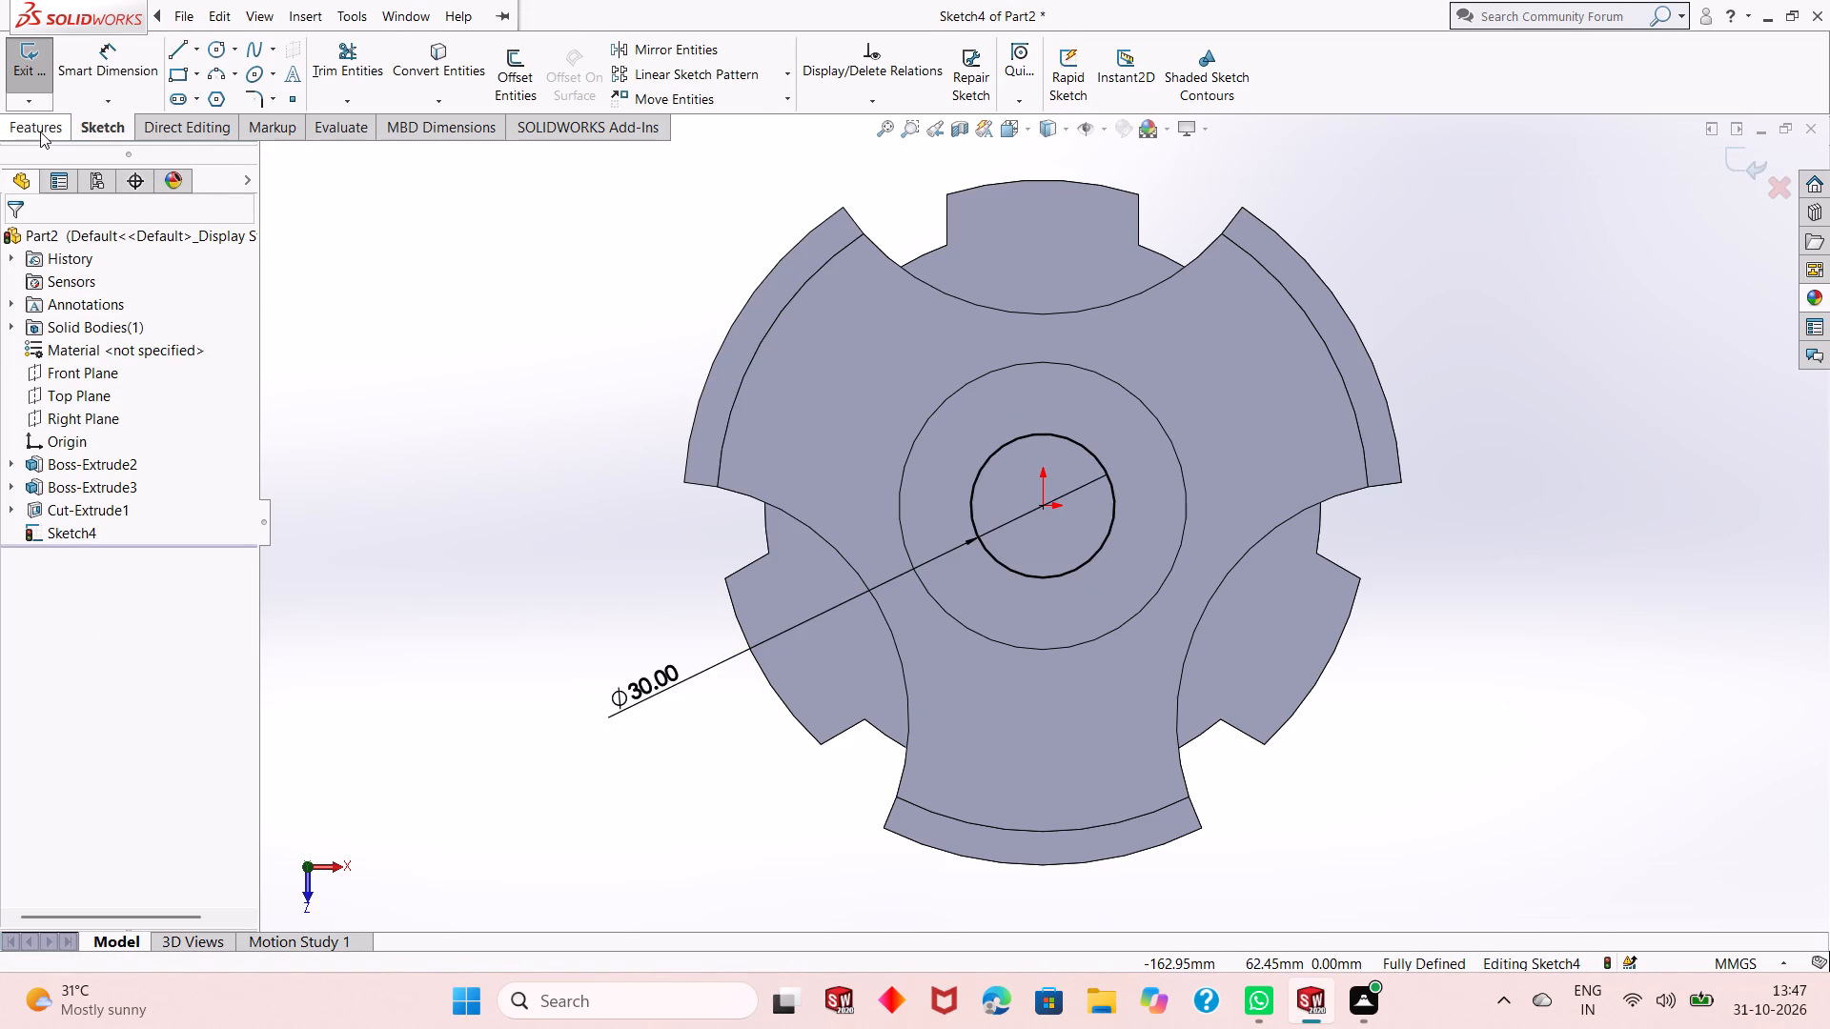
left_click(313, 74)
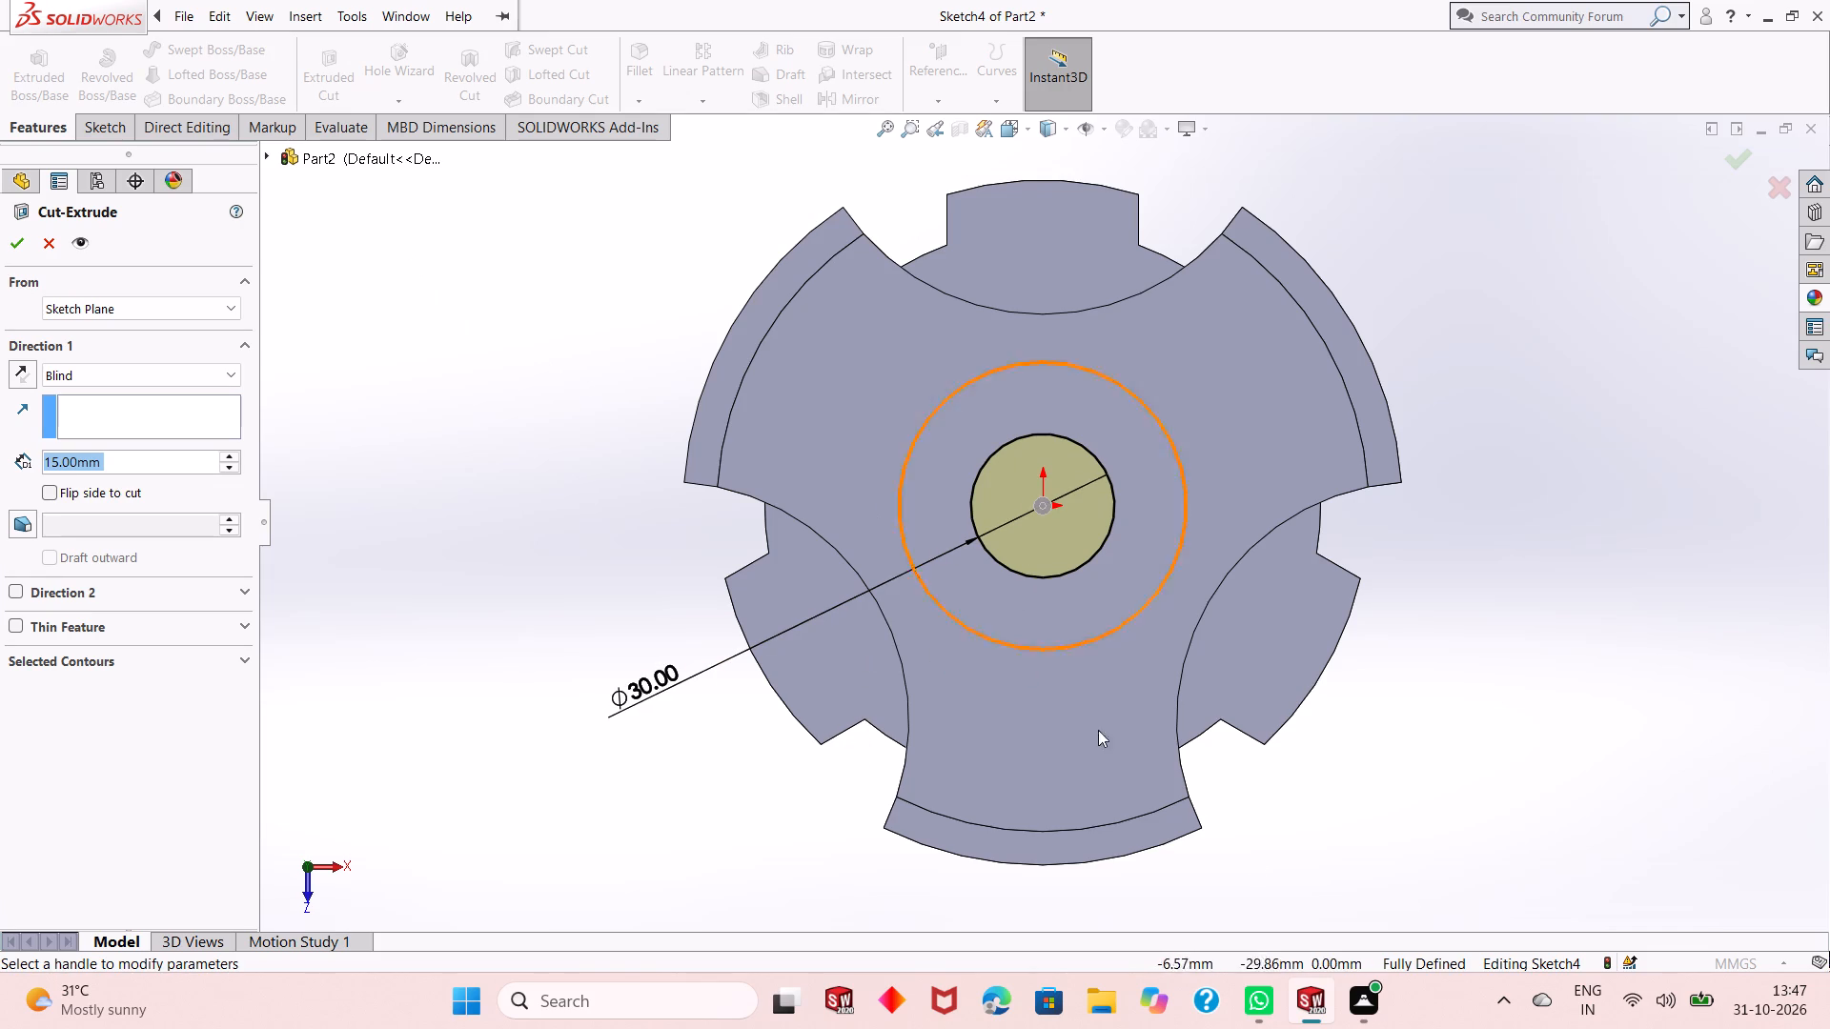
middle_click_drag(1250, 872, 1266, 549)
middle_click_drag(1120, 621, 1120, 622)
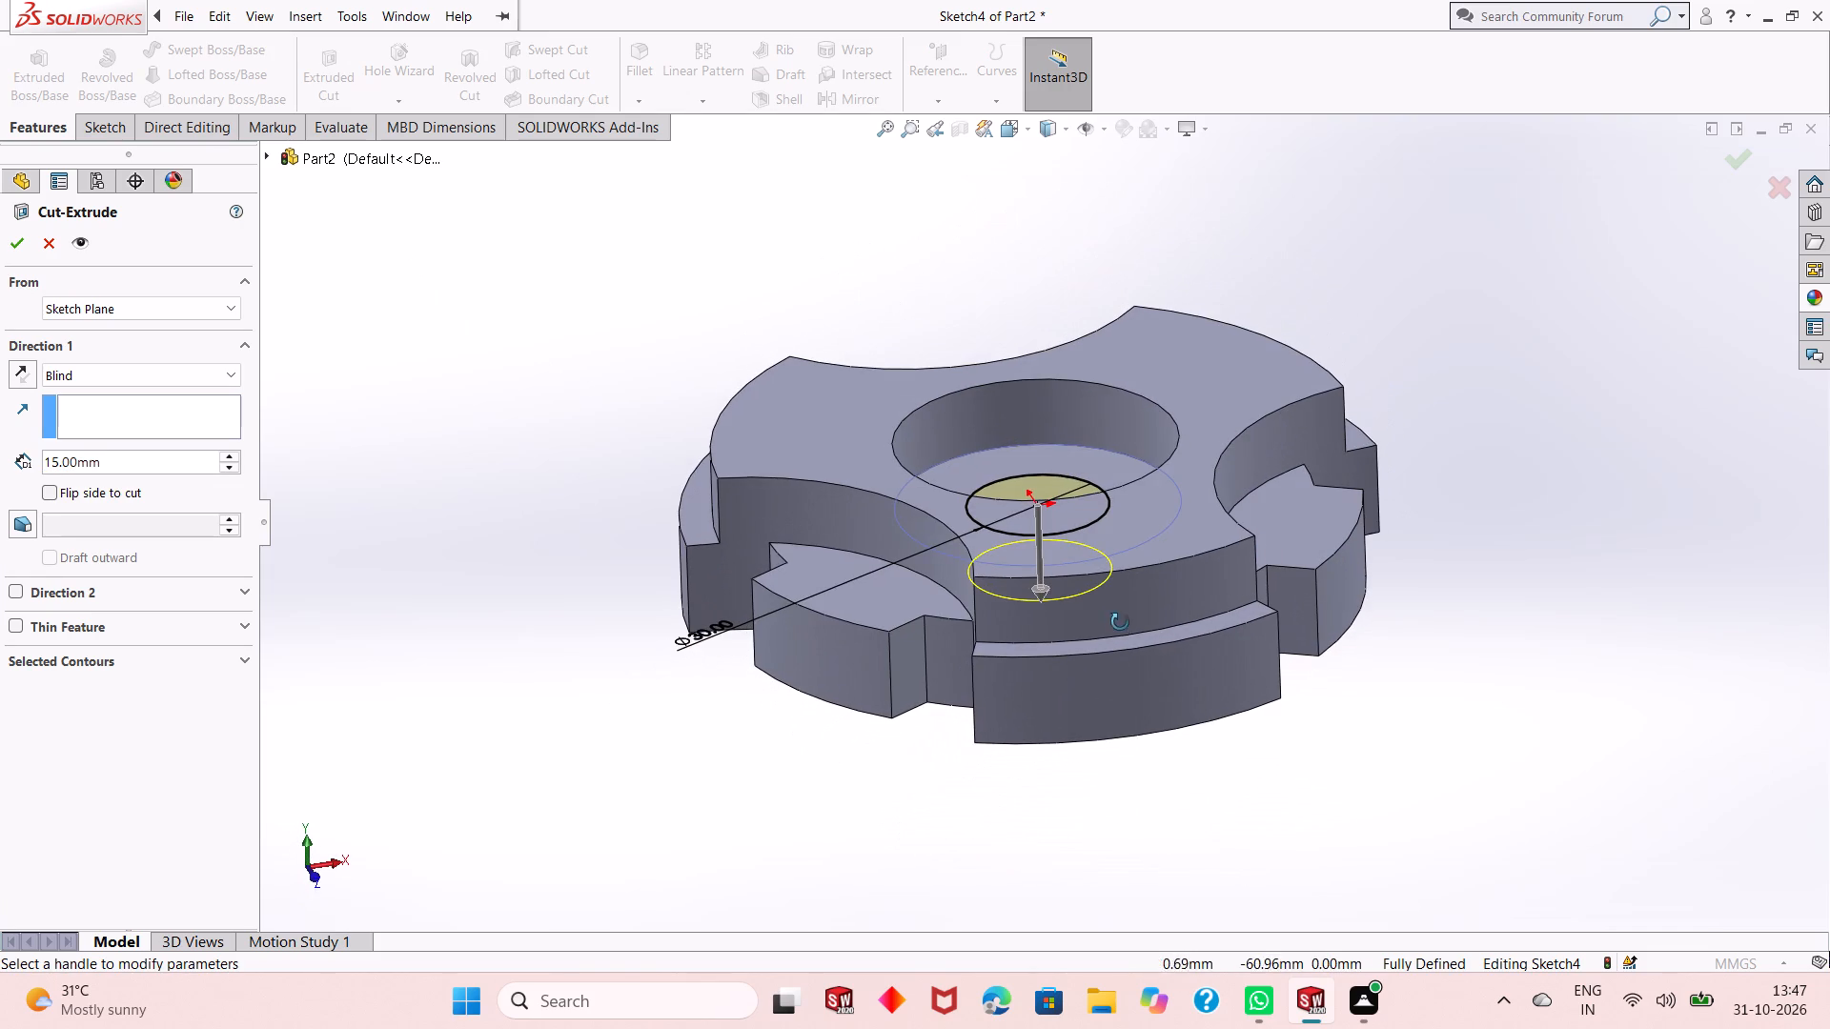
middle_click_drag(1120, 622, 1139, 843)
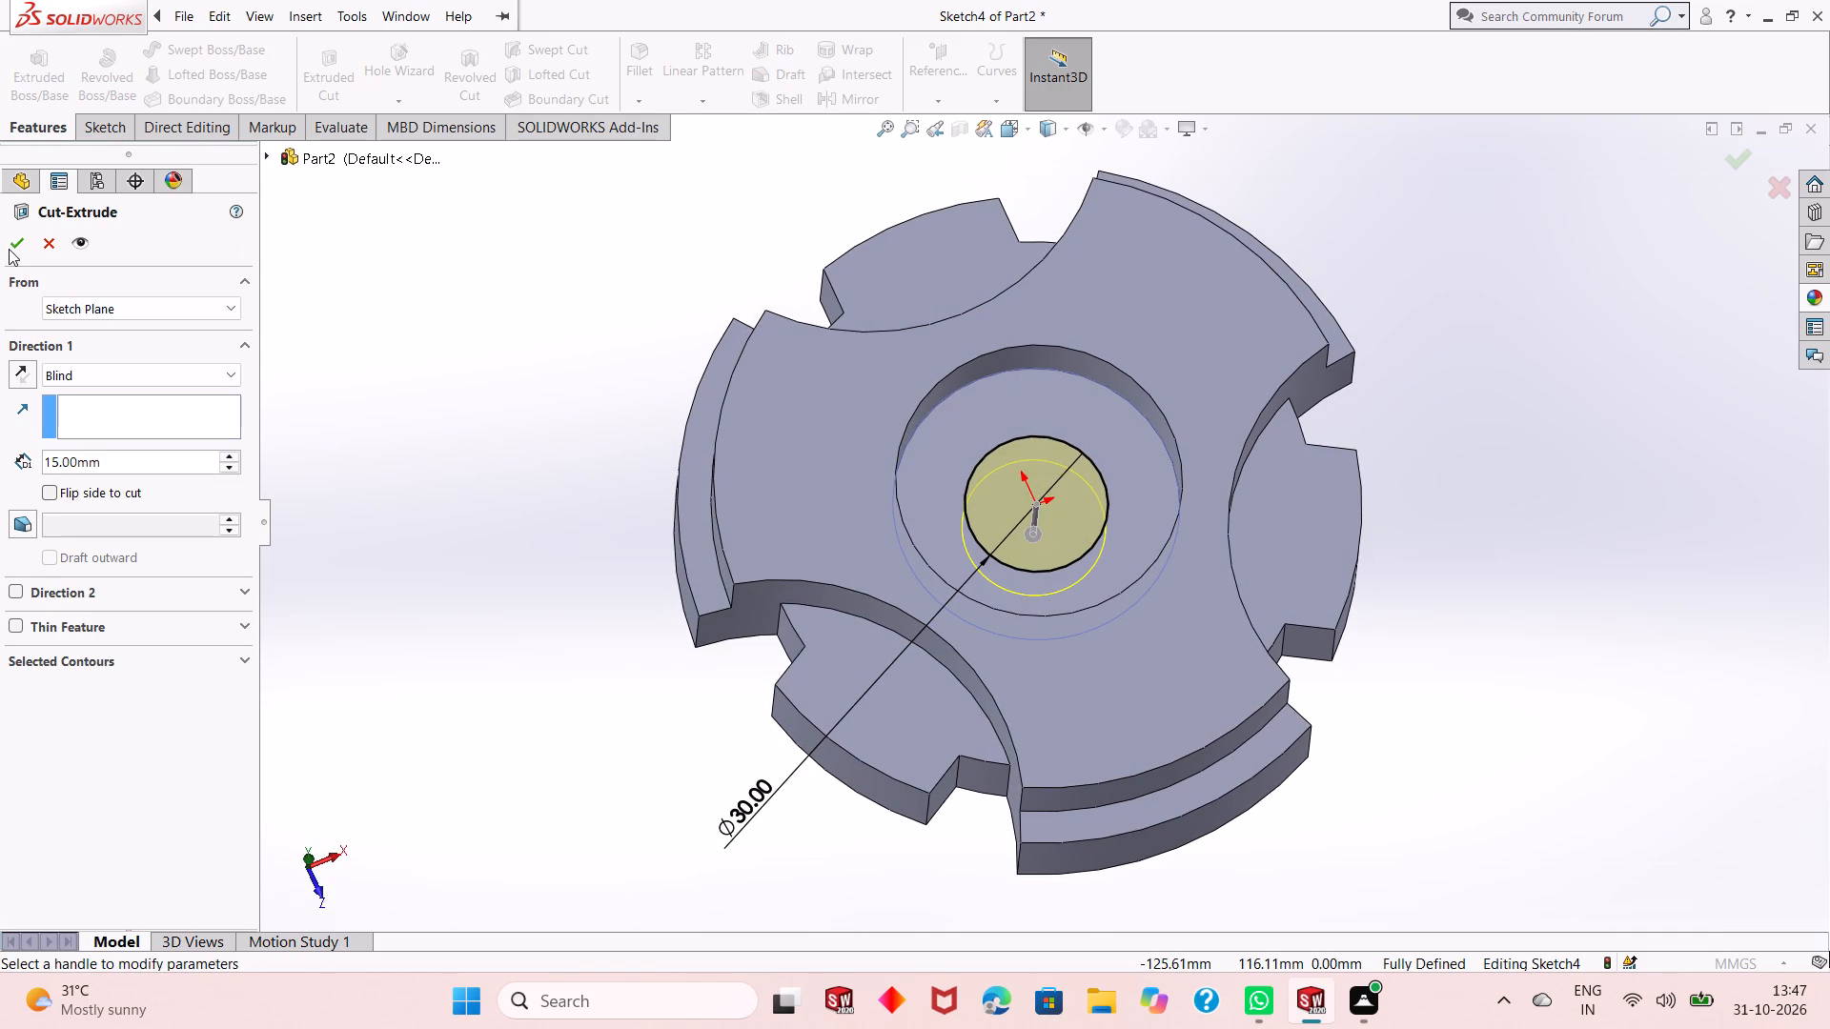
double_click(126, 459)
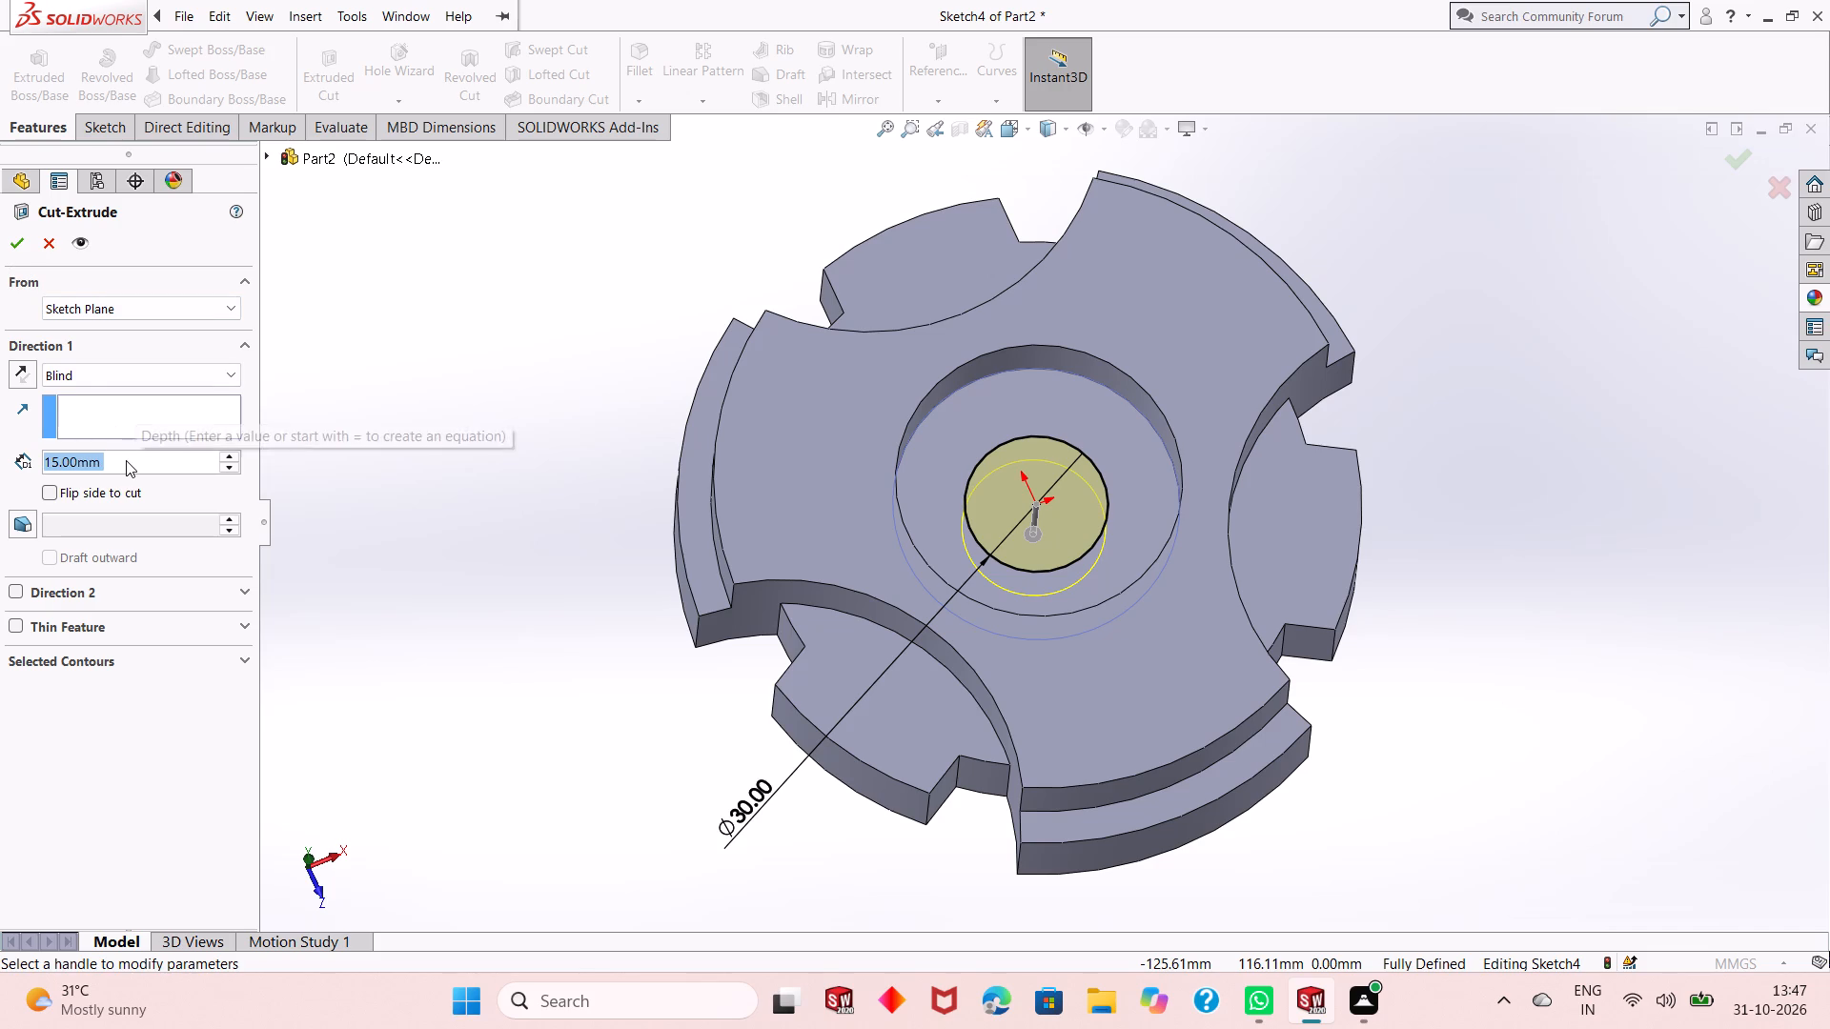
left_click(135, 377)
left_click(140, 400)
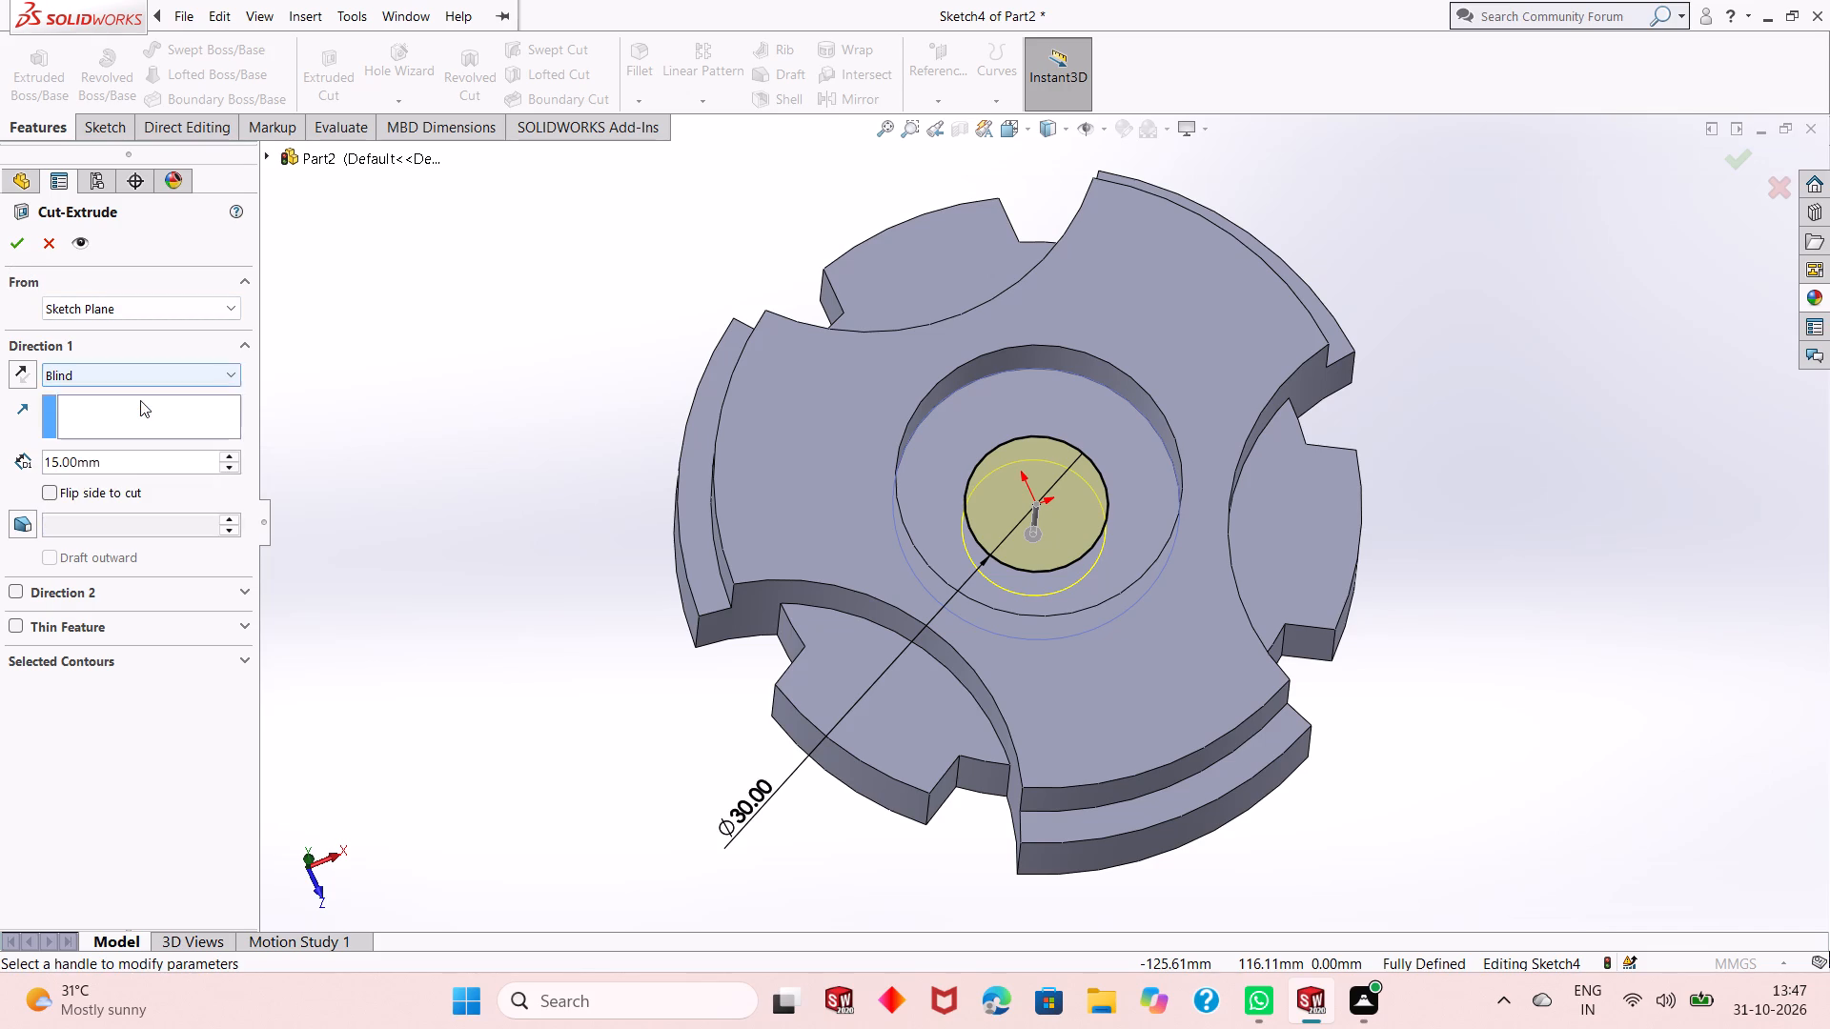
left_click(148, 373)
left_click(152, 409)
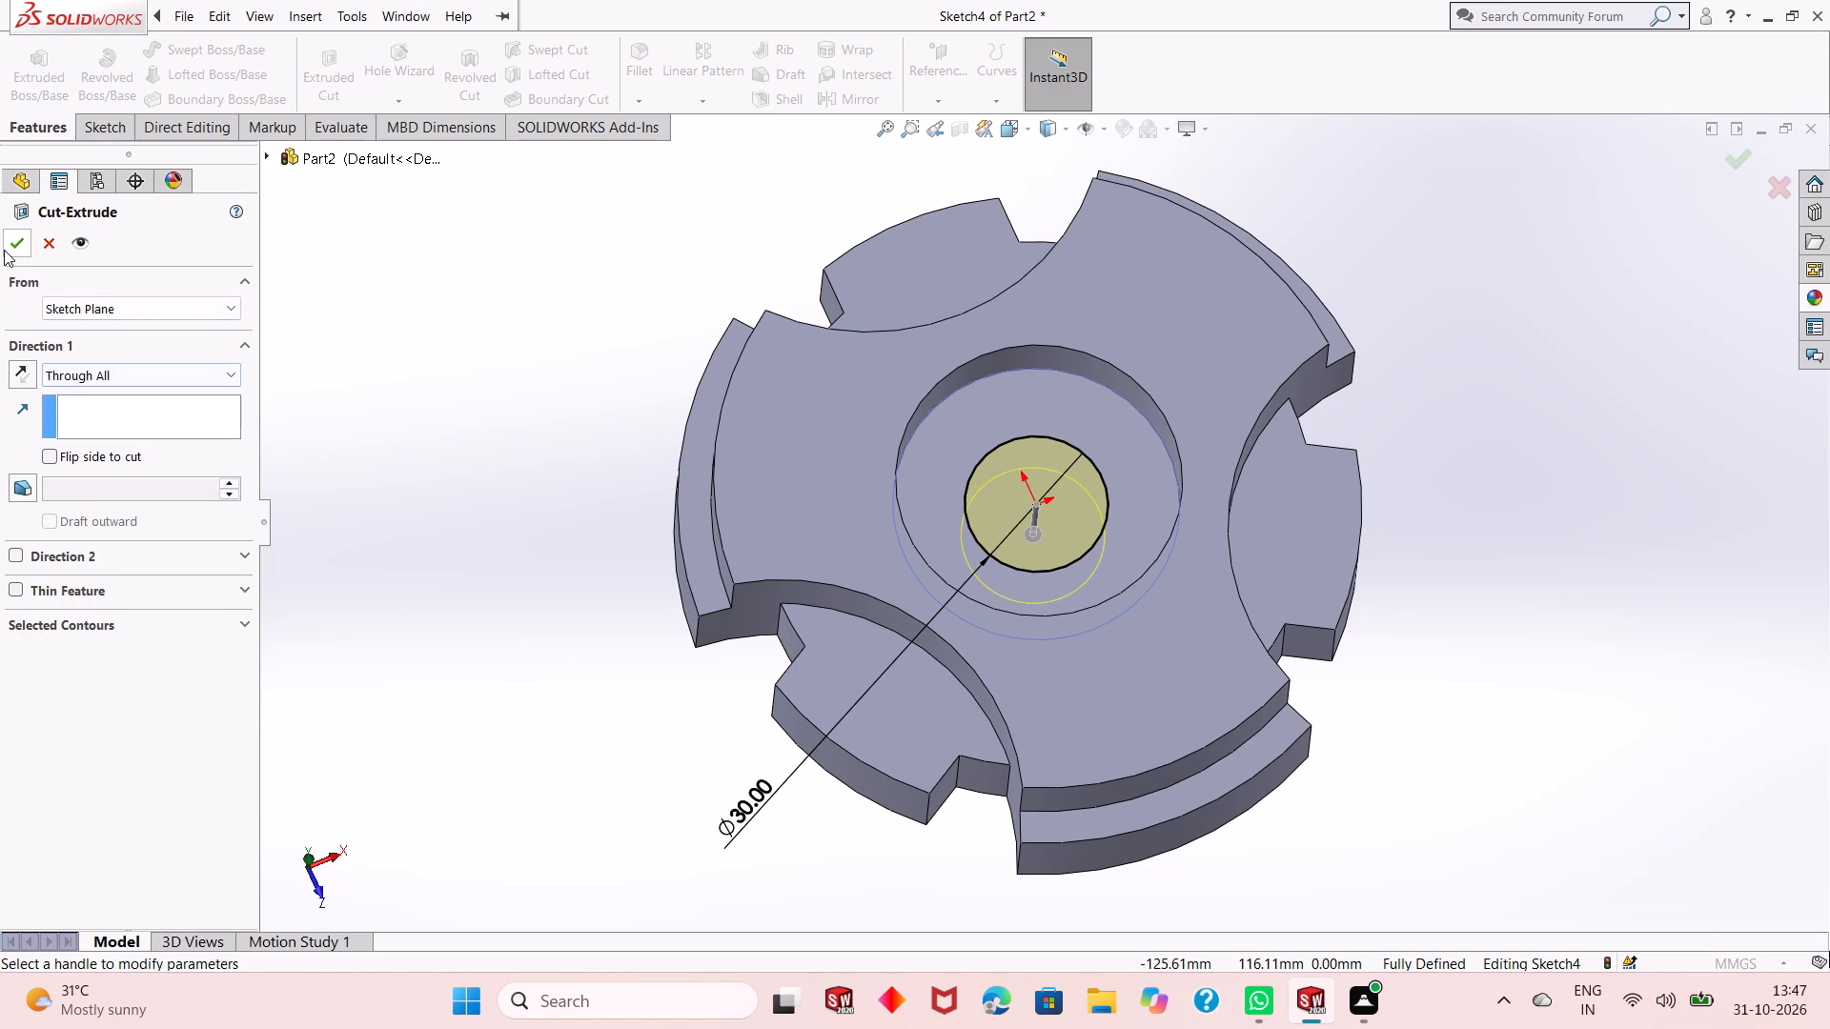
left_click(4, 250)
left_click(455, 413)
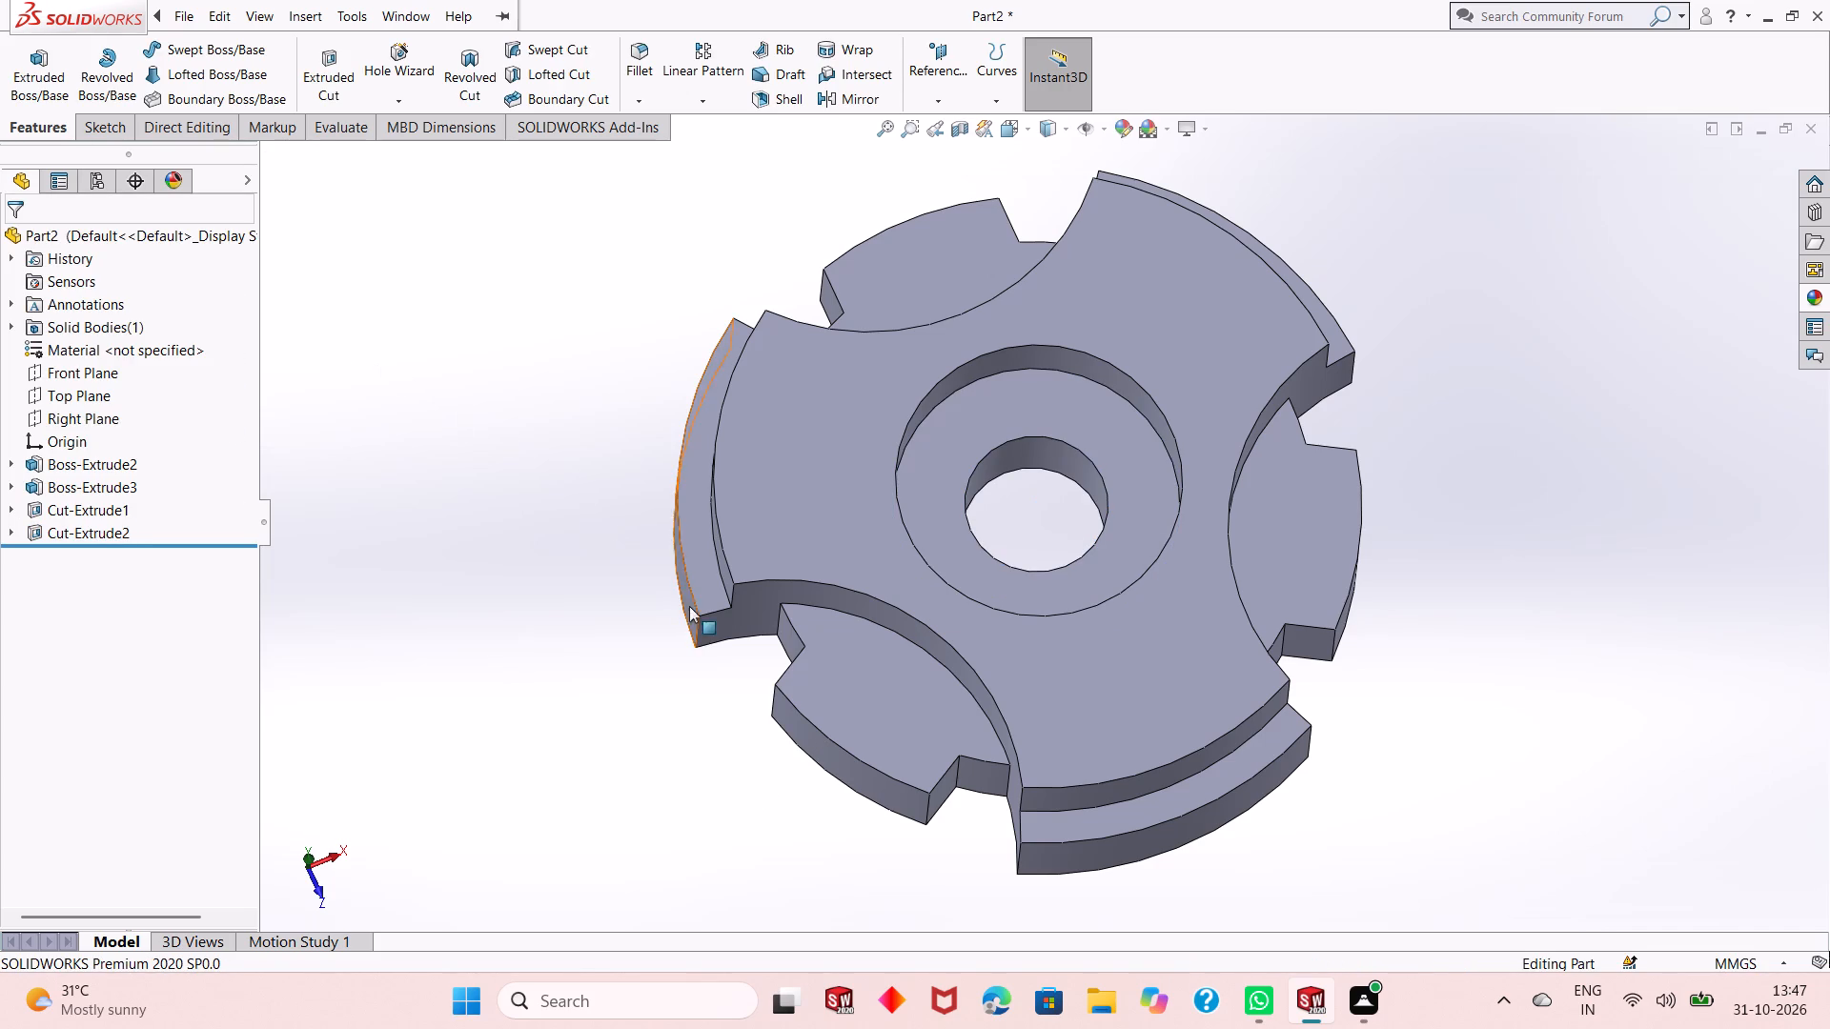
Examine the lobed boss, stepped pocket and through bore of the part from several viewing angles.
right_click(661, 499)
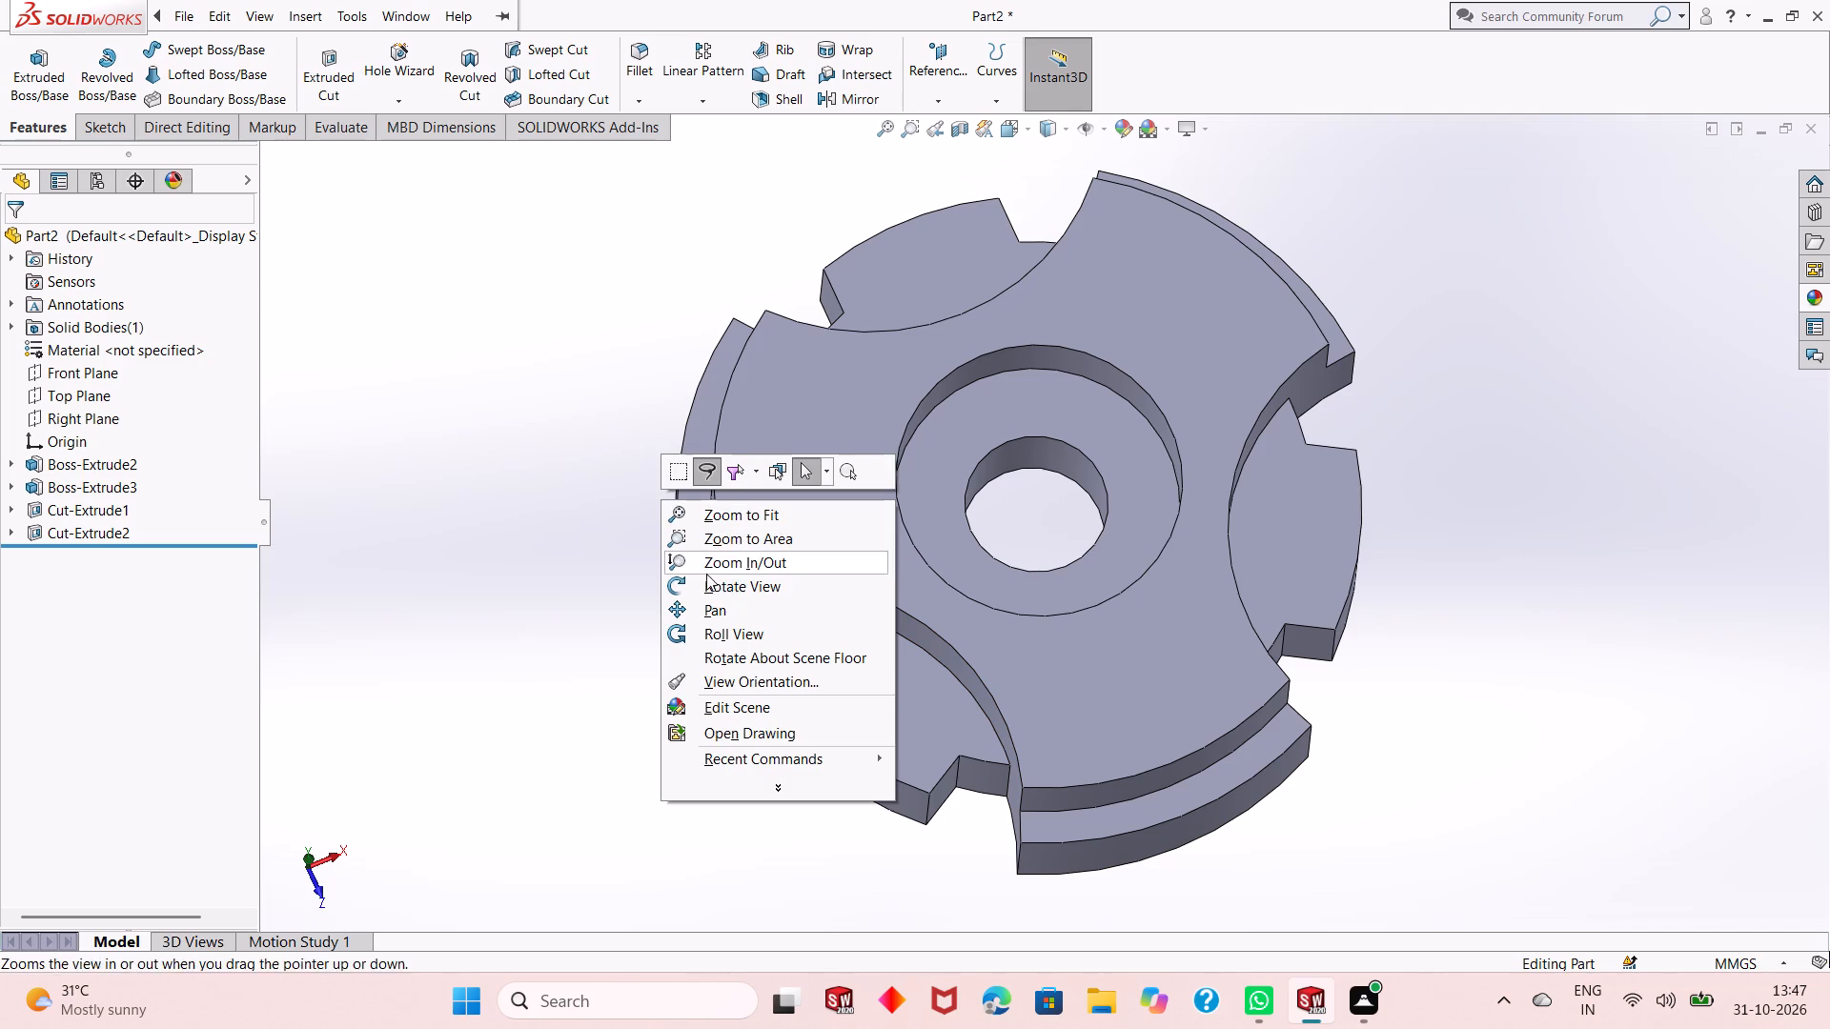
left_click(707, 578)
left_click_drag(943, 730, 922, 608)
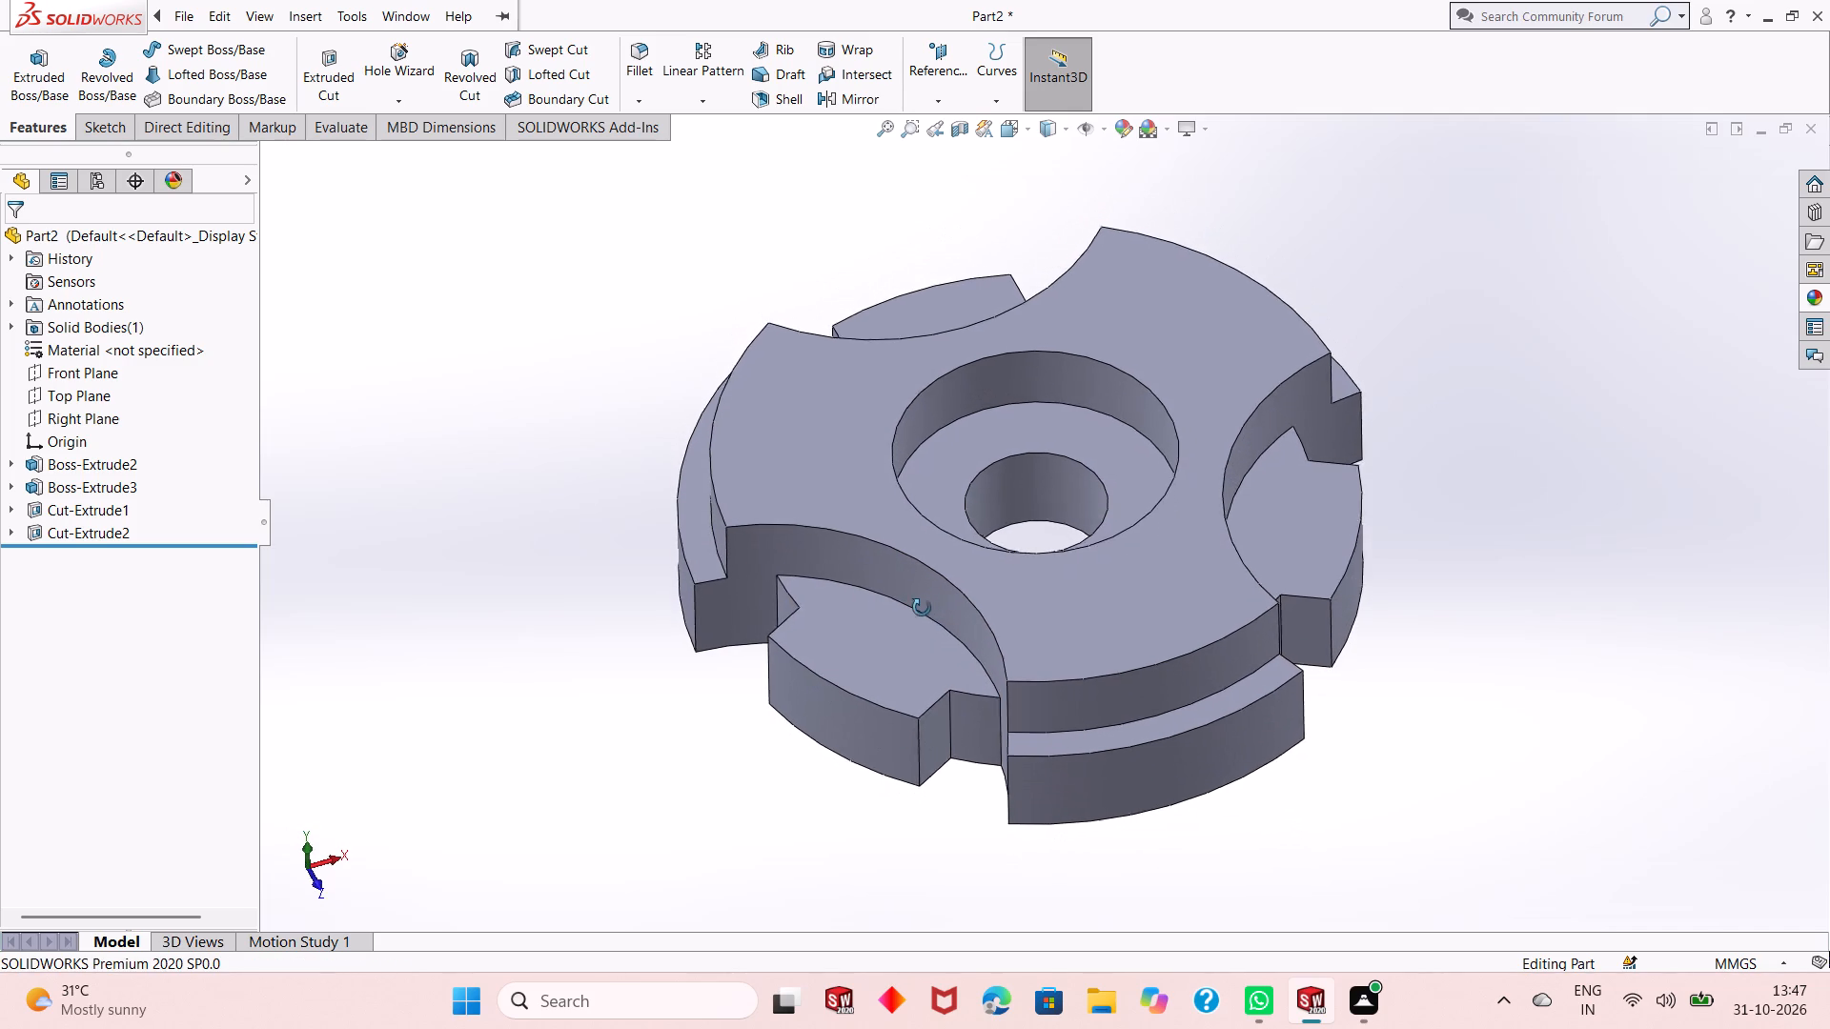
left_click_drag(922, 608, 949, 593)
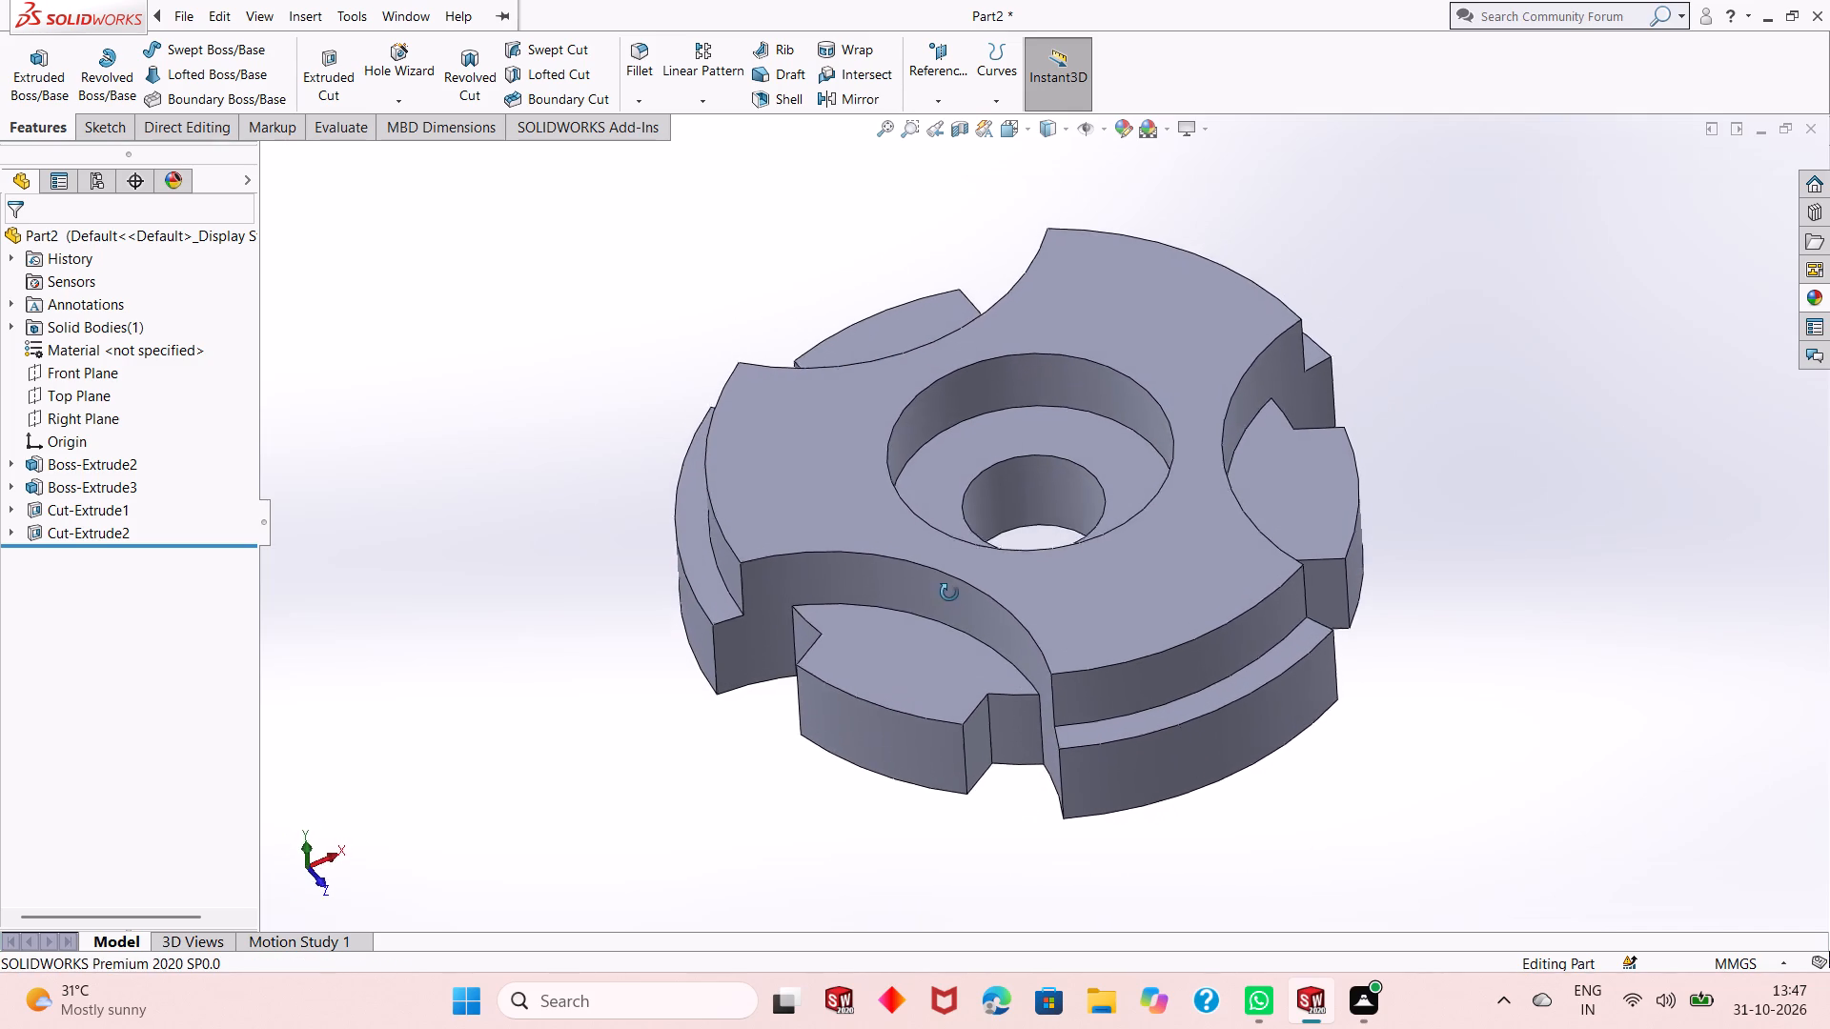
left_click_drag(949, 593, 961, 656)
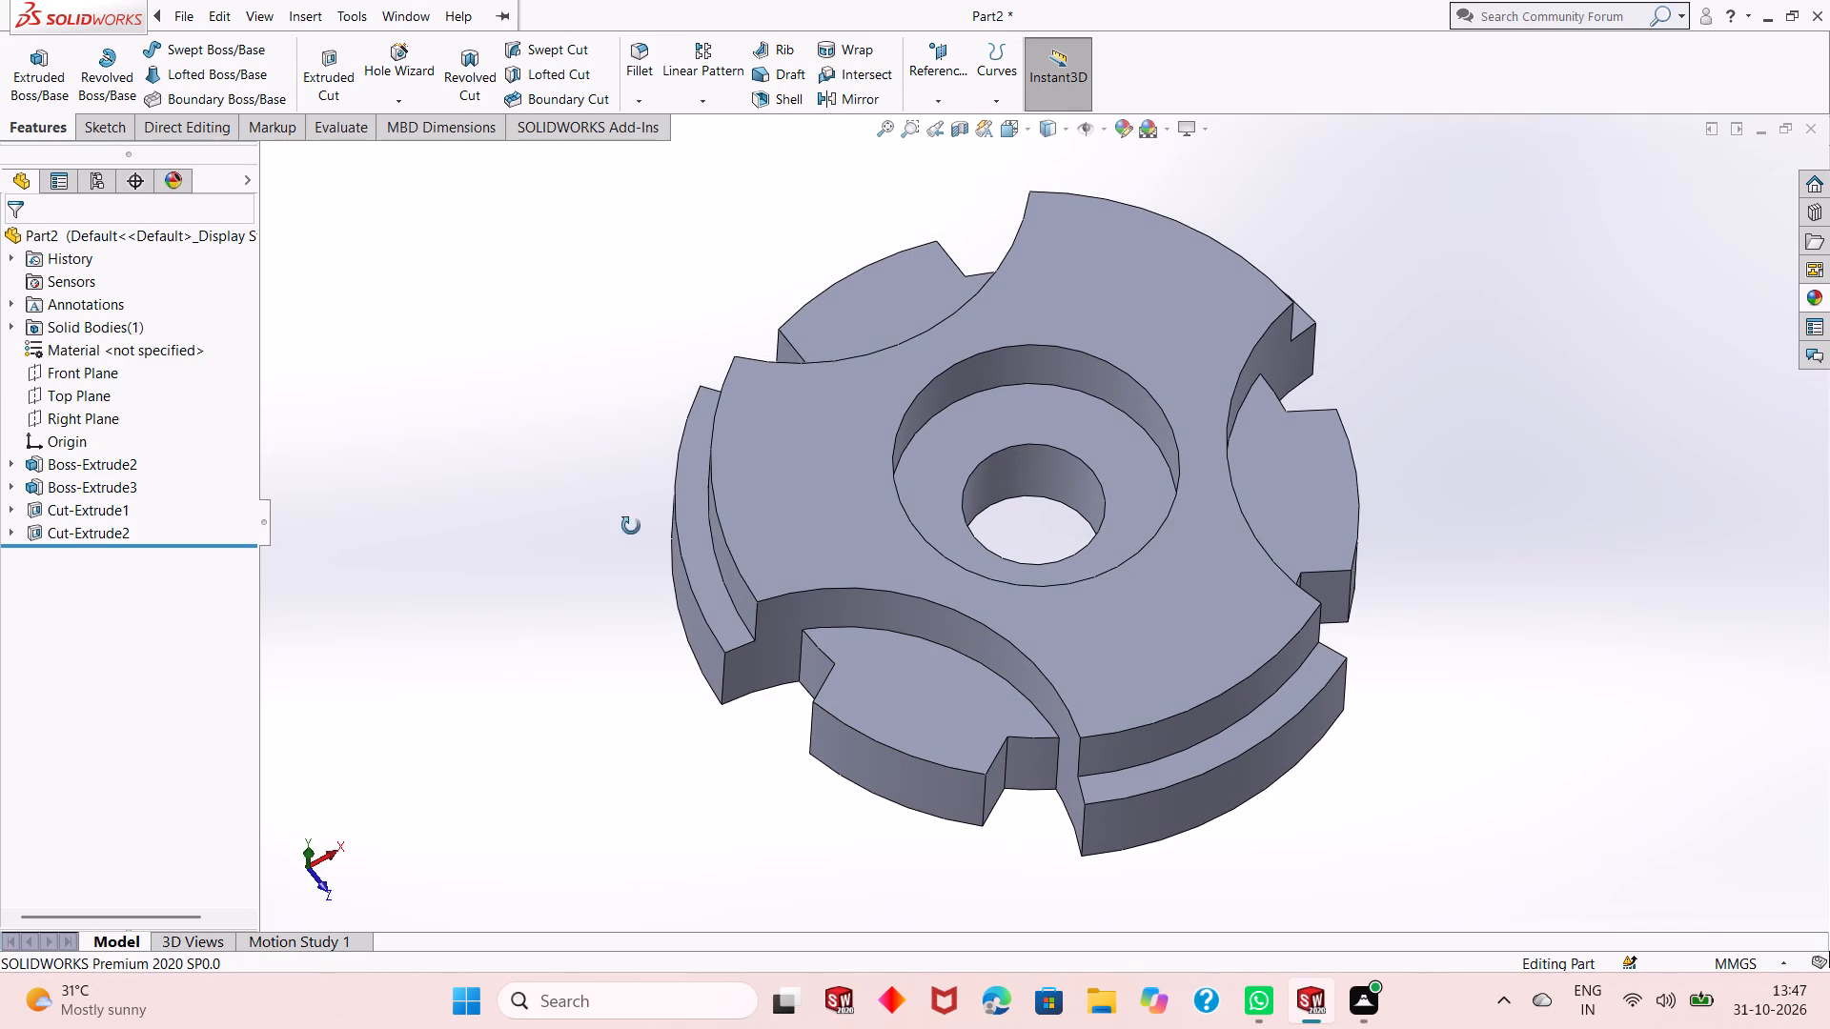
left_click(591, 521)
right_click(591, 521)
left_click(603, 532)
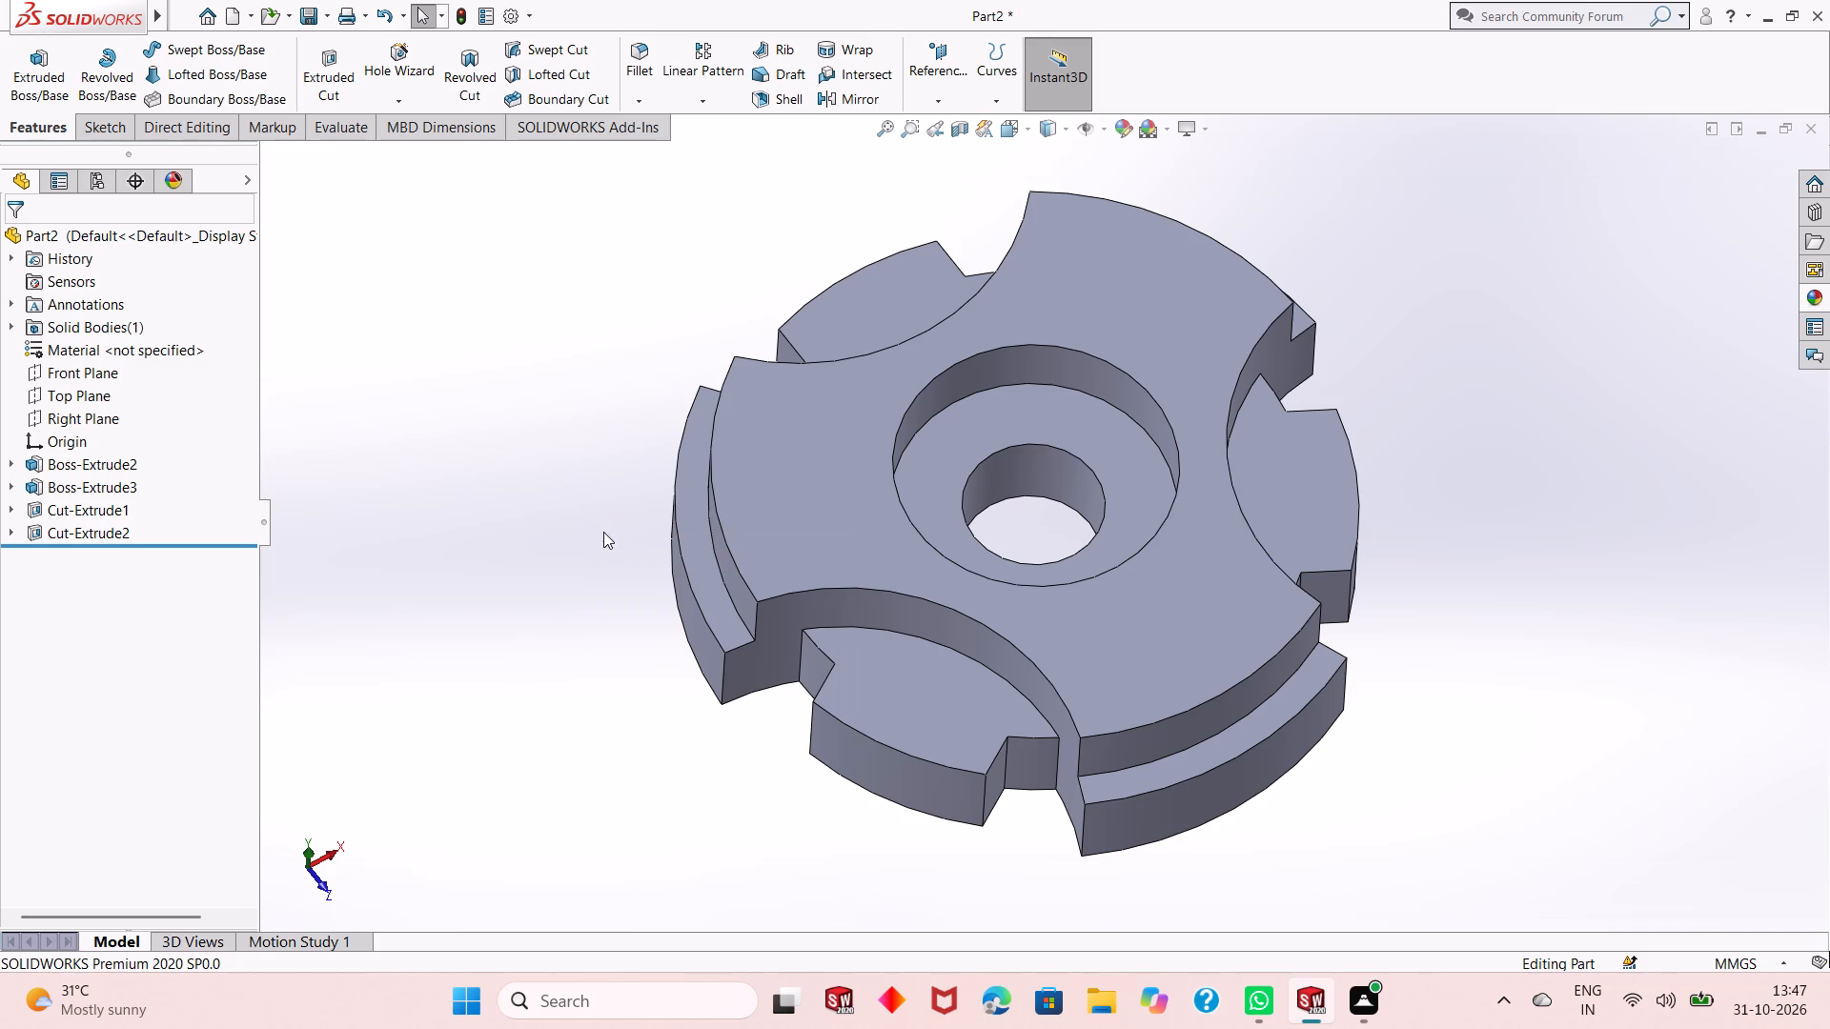
left_click(531, 239)
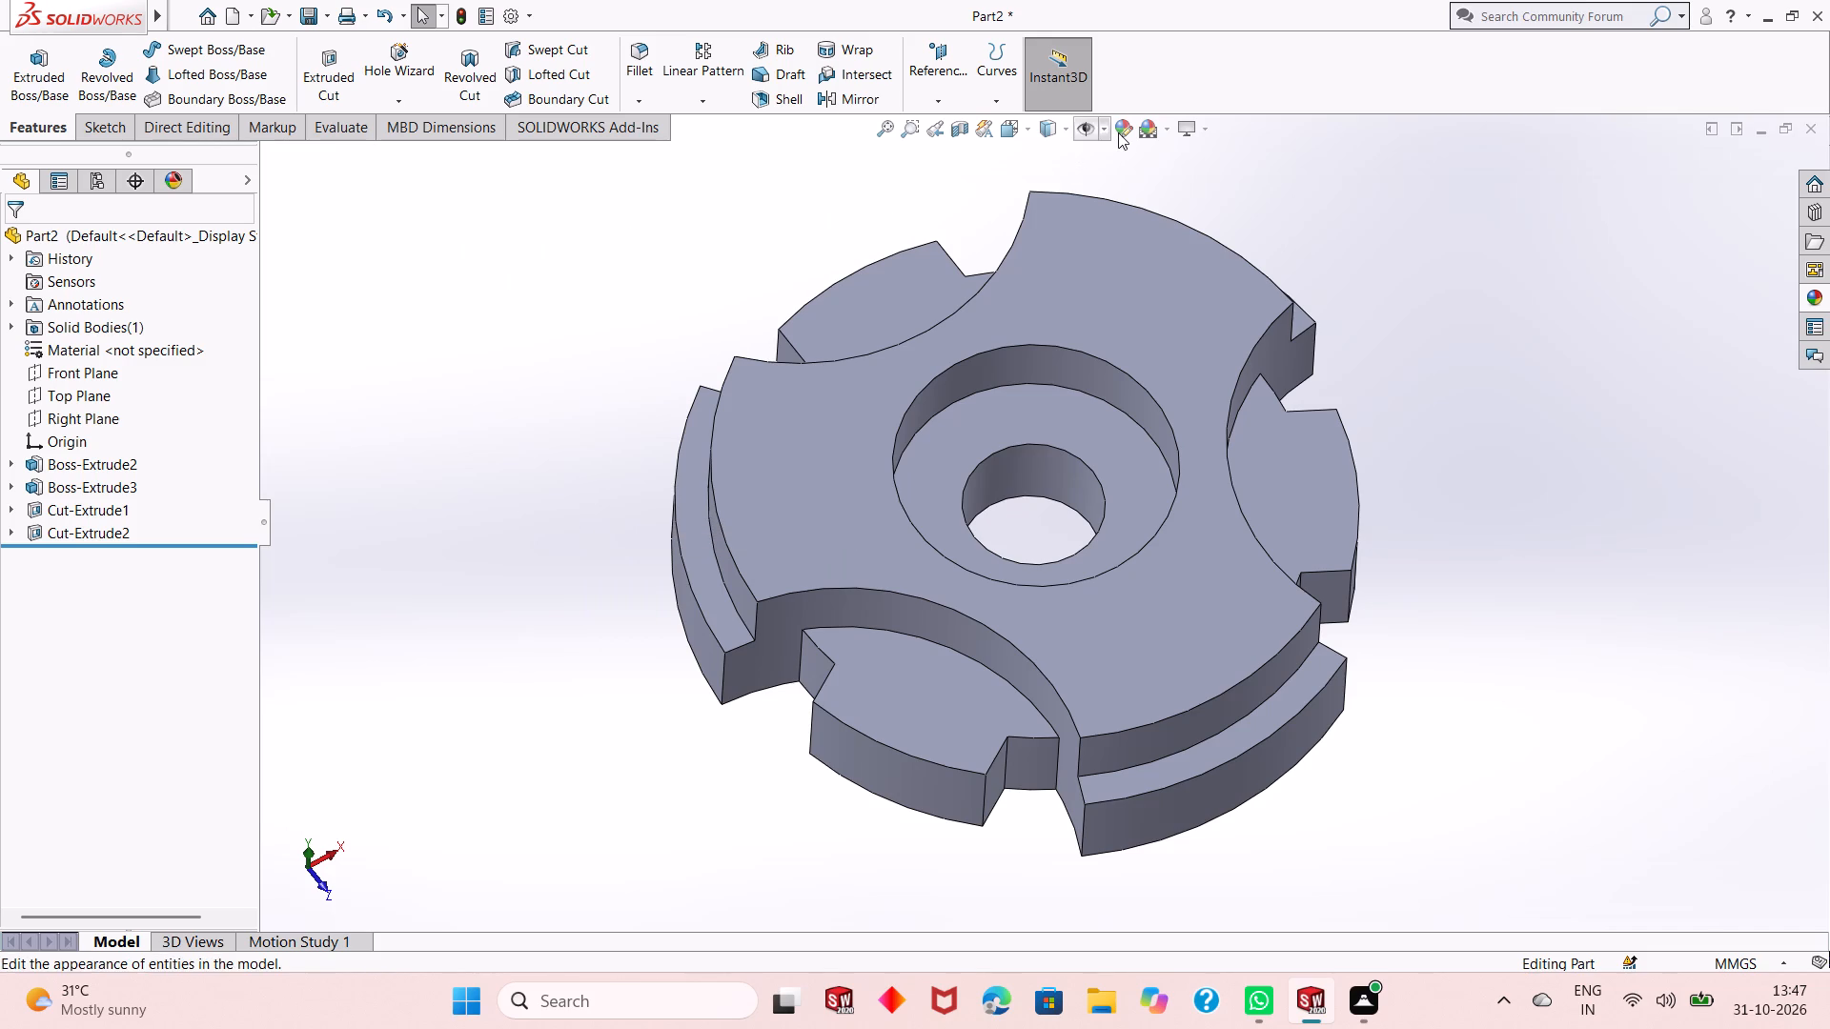
Apply a bright magenta colour from the standard swatches to the whole part.
left_click(1118, 132)
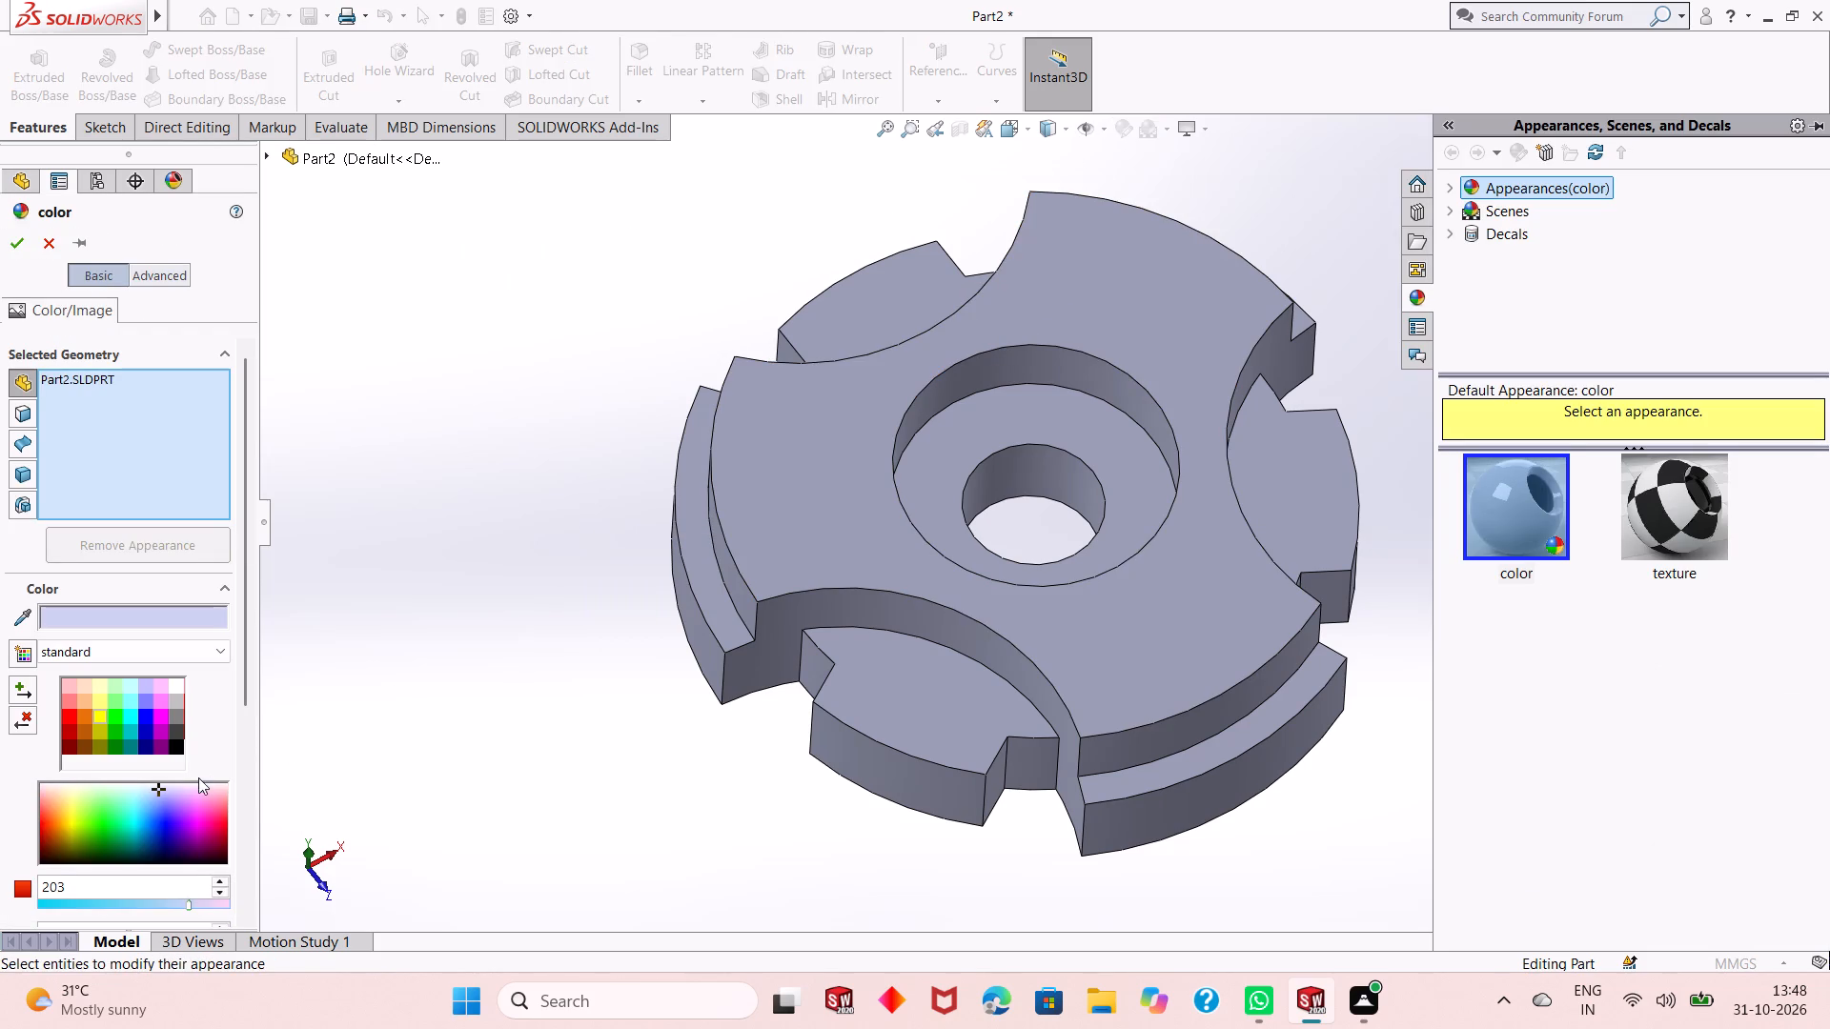
left_click(164, 711)
left_click(161, 707)
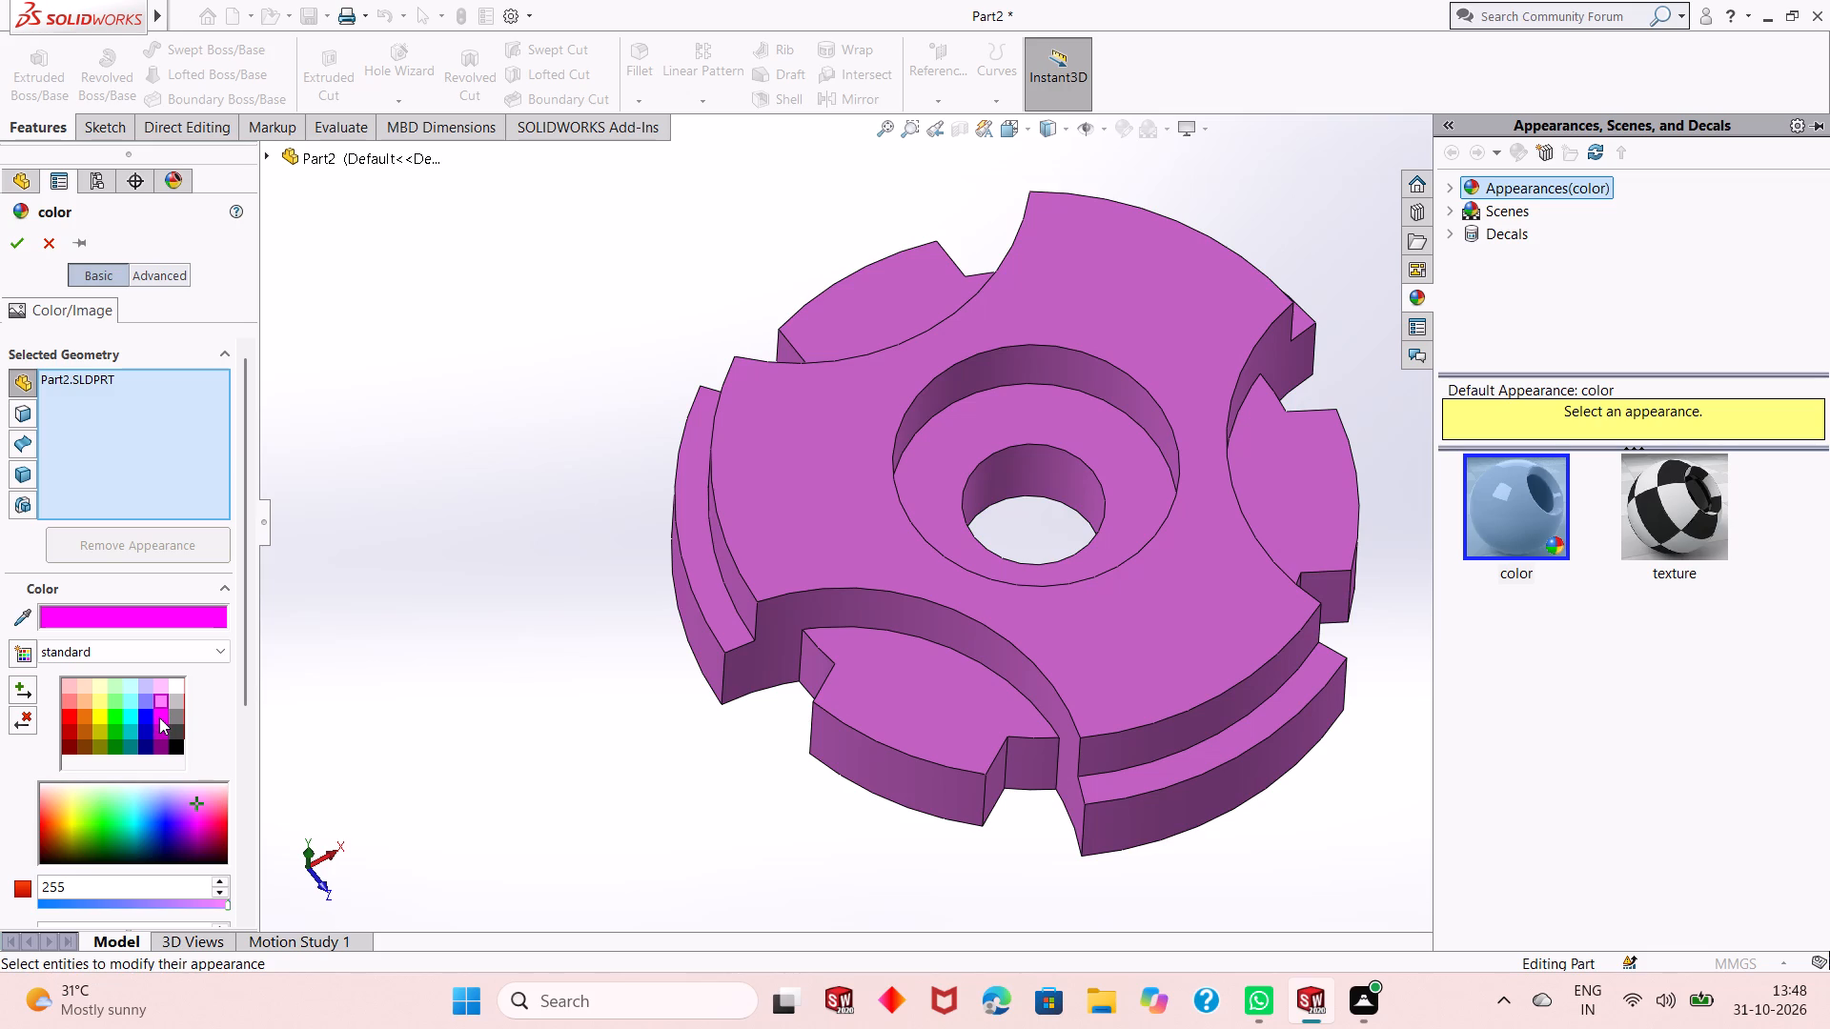
left_click(159, 717)
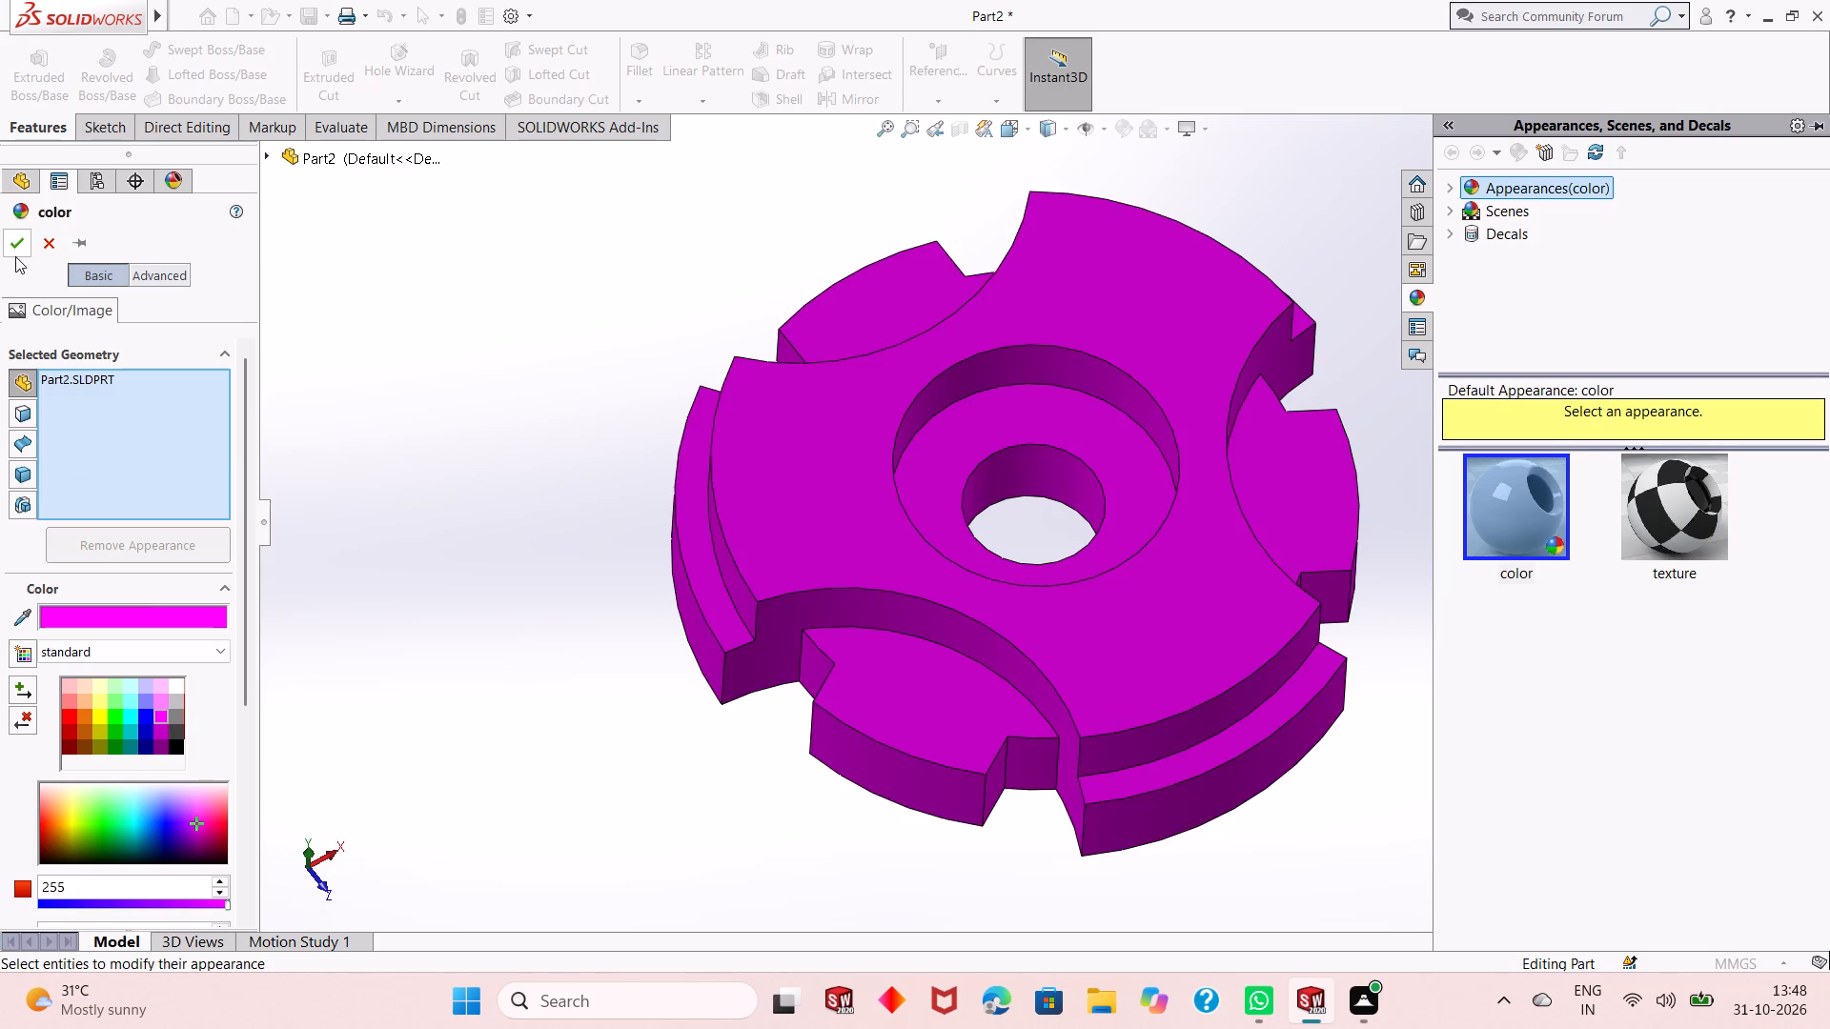
left_click(13, 252)
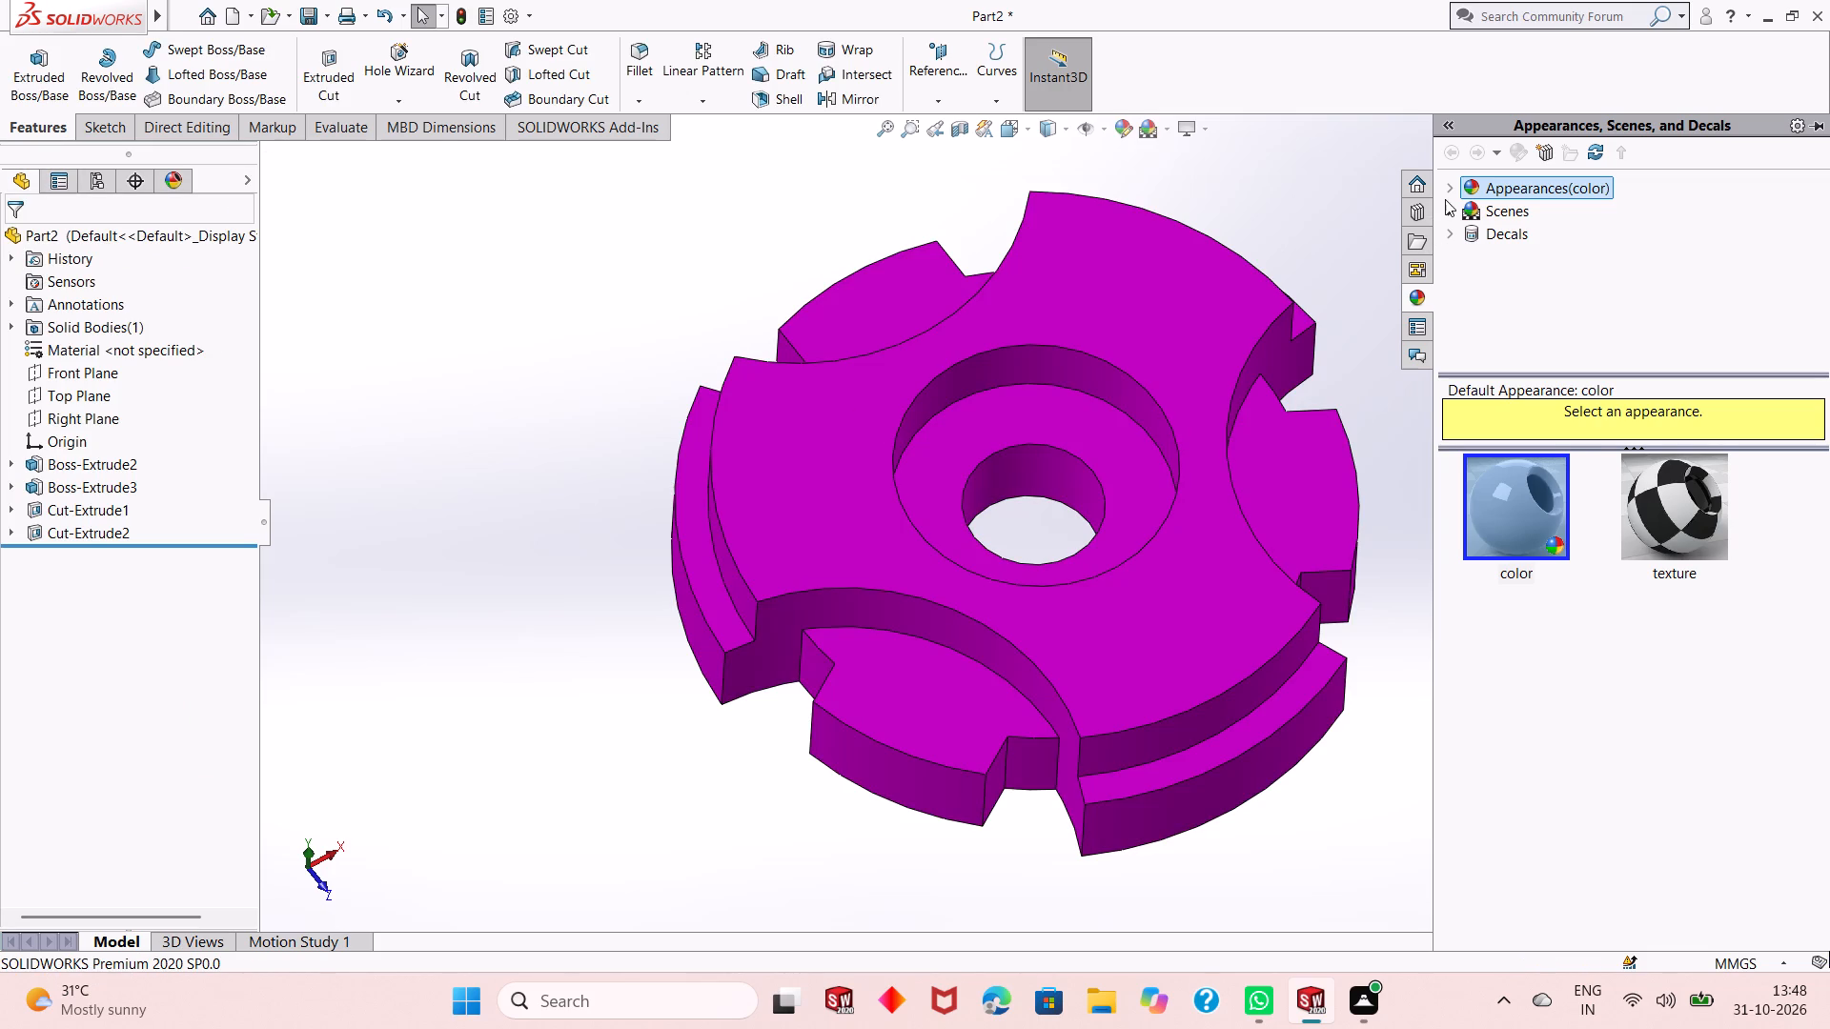
Apply the polished aluminum metal appearance to the cylindrical wall face of the 60 mm pocket.
left_click(1447, 183)
left_click(1500, 232)
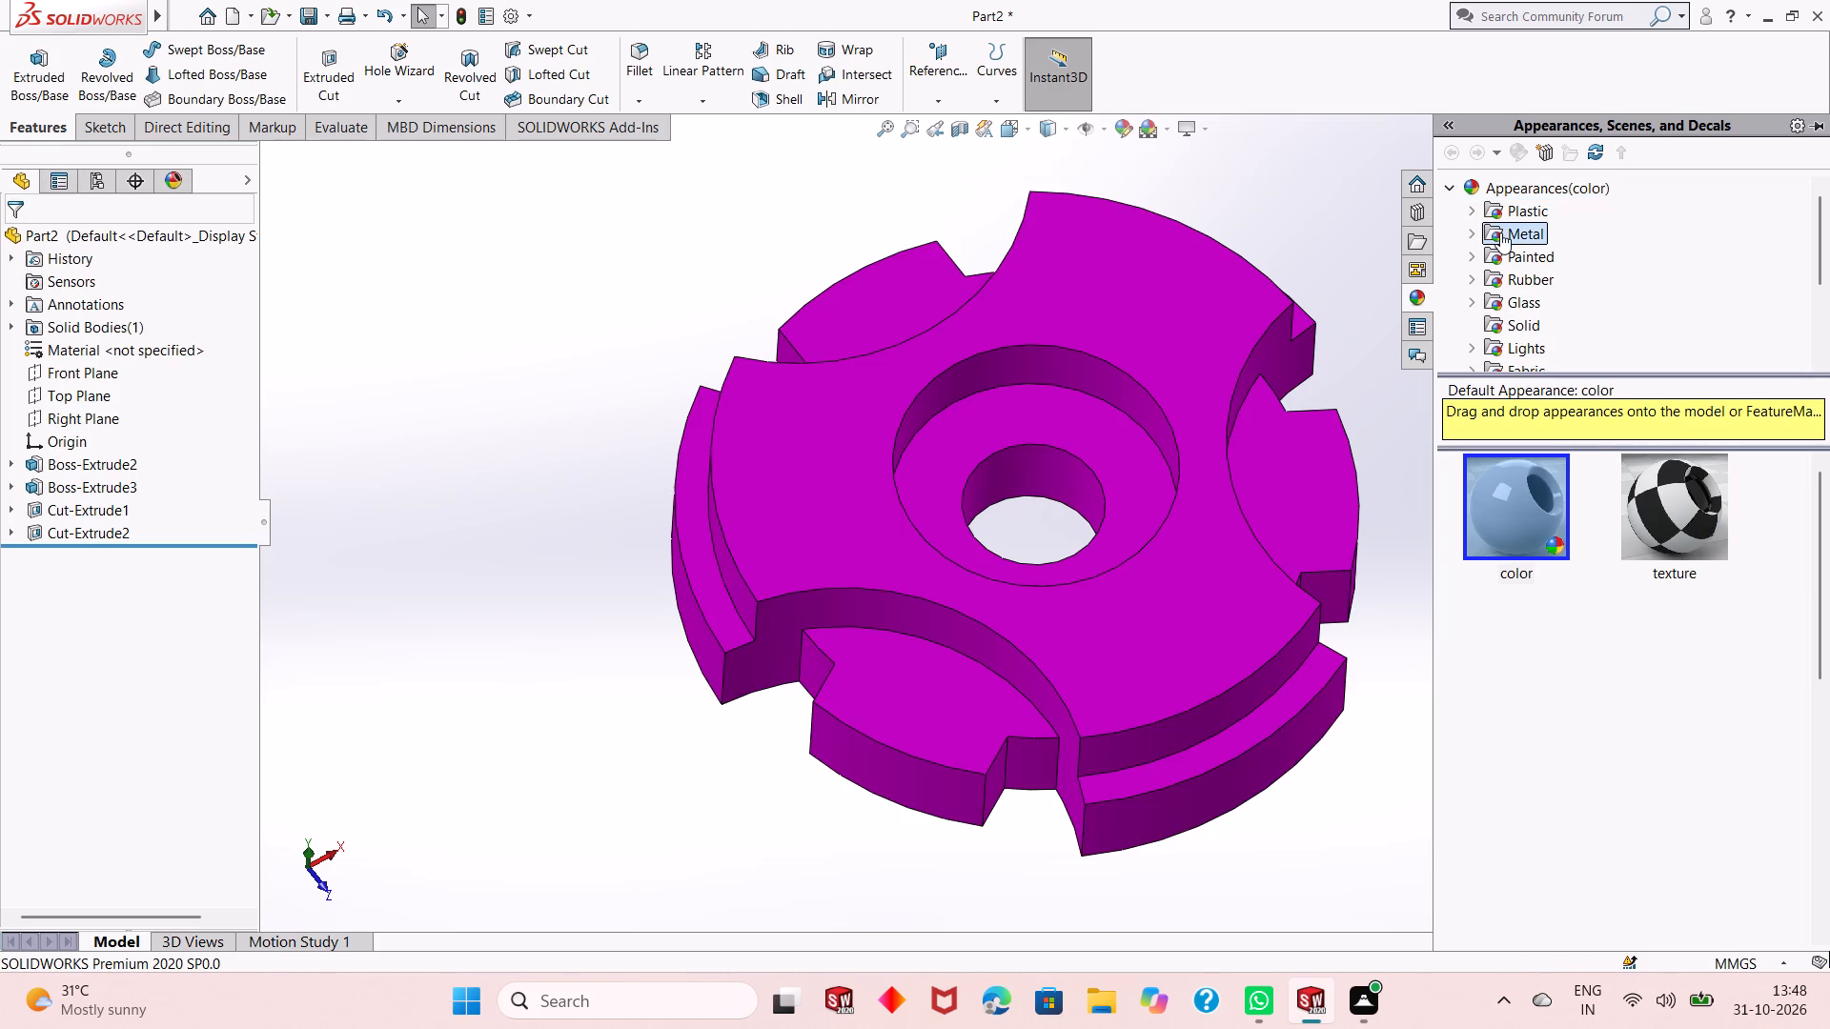
left_click_drag(1513, 679, 1051, 388)
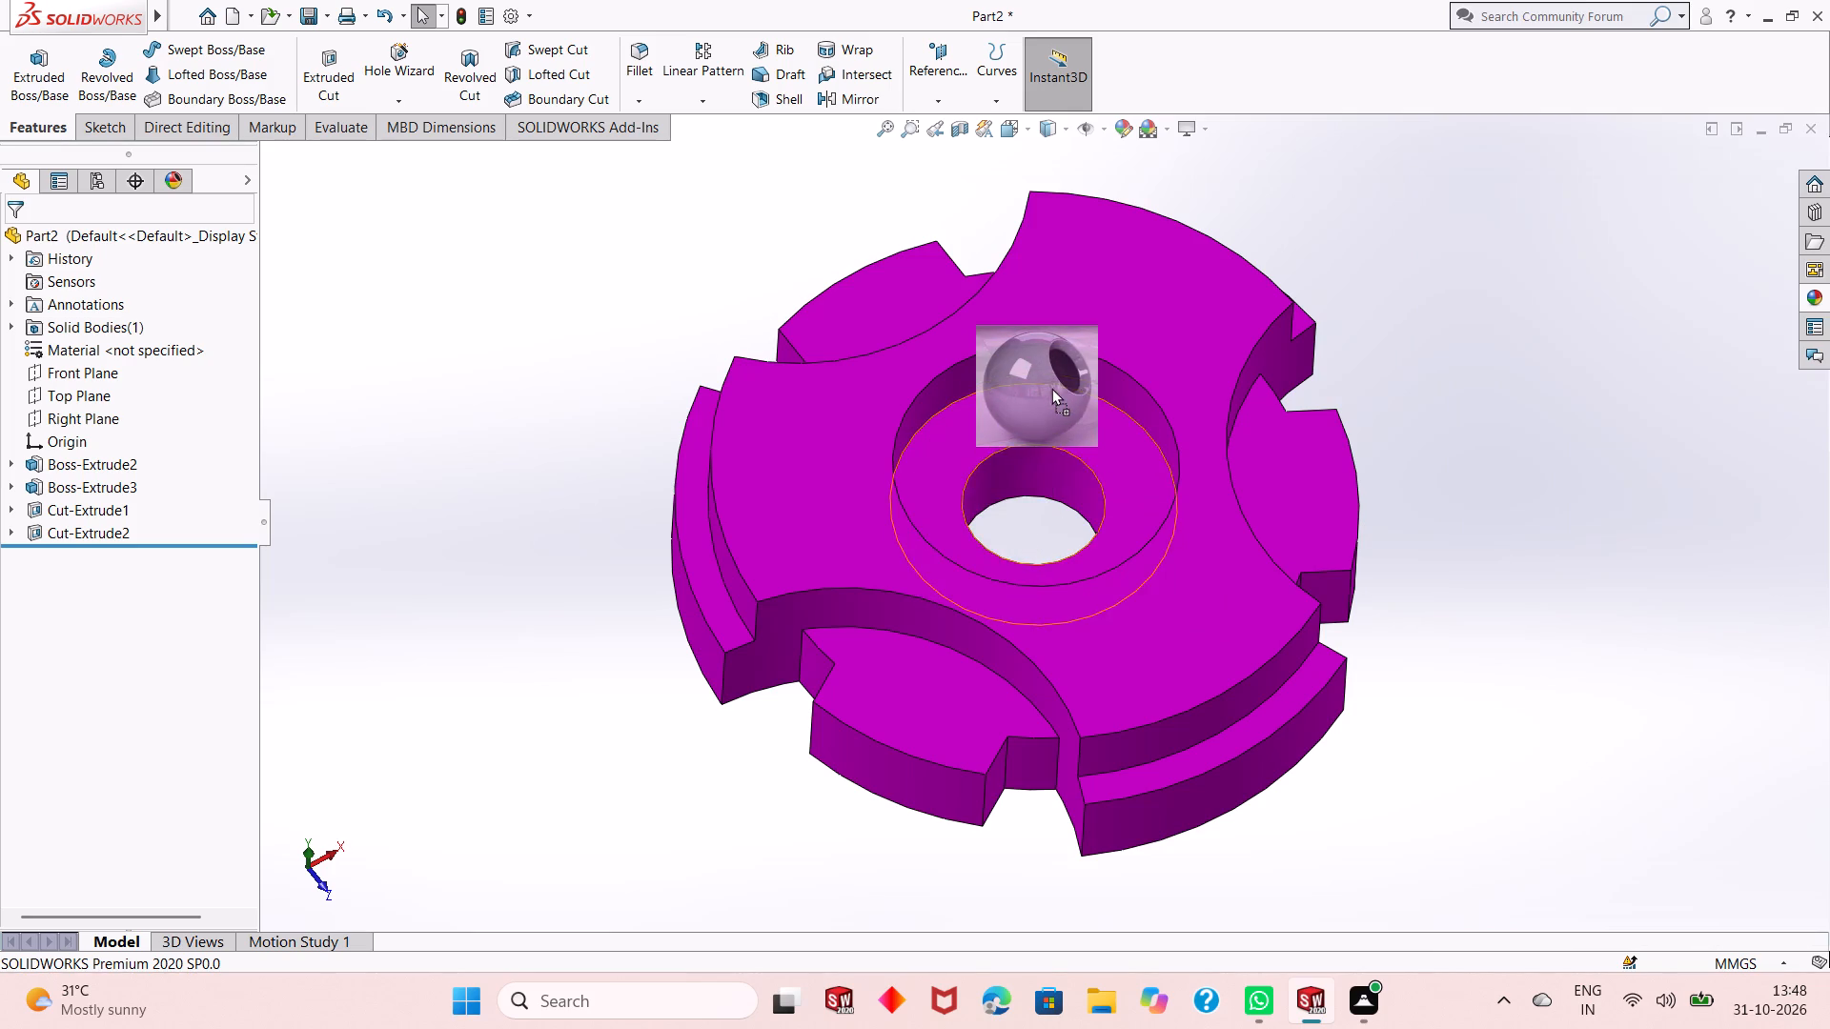
left_click_drag(1051, 388, 1080, 371)
left_click(1019, 369)
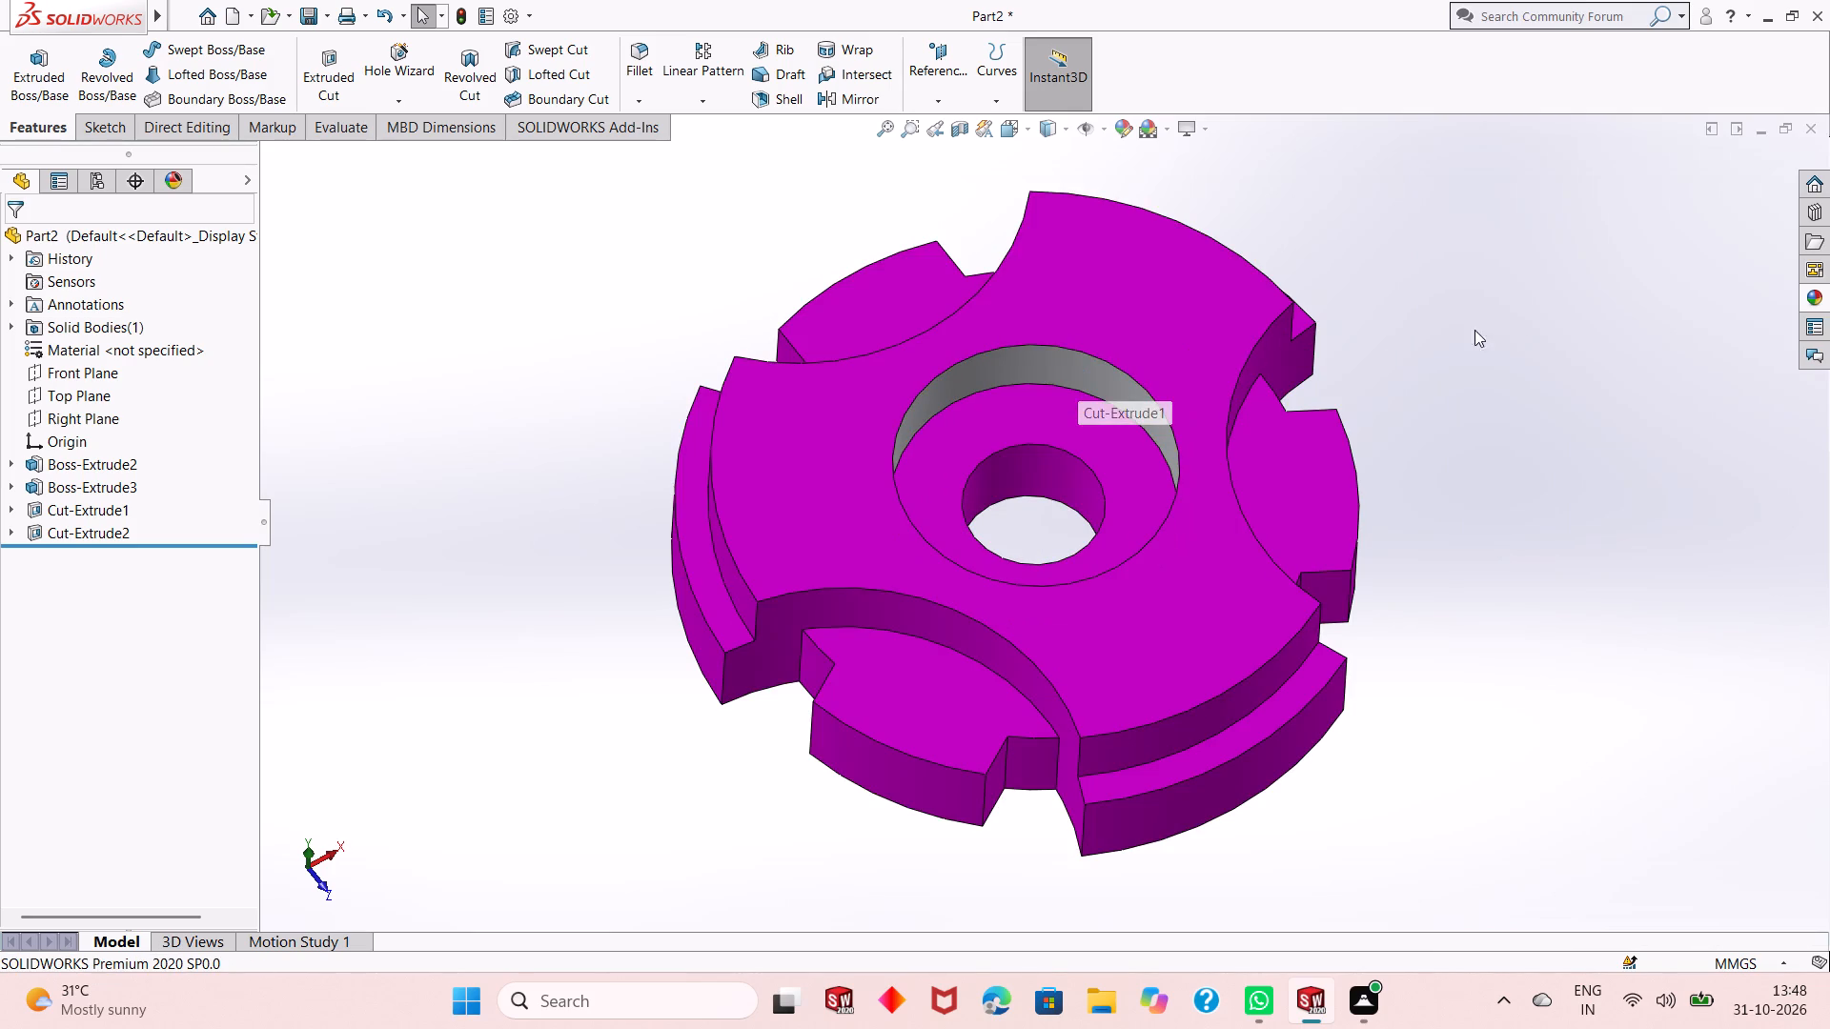
Apply the polished aluminum appearance to the wall face of the 30 mm central bore.
left_click(1807, 300)
left_click_drag(1535, 651, 1525, 652)
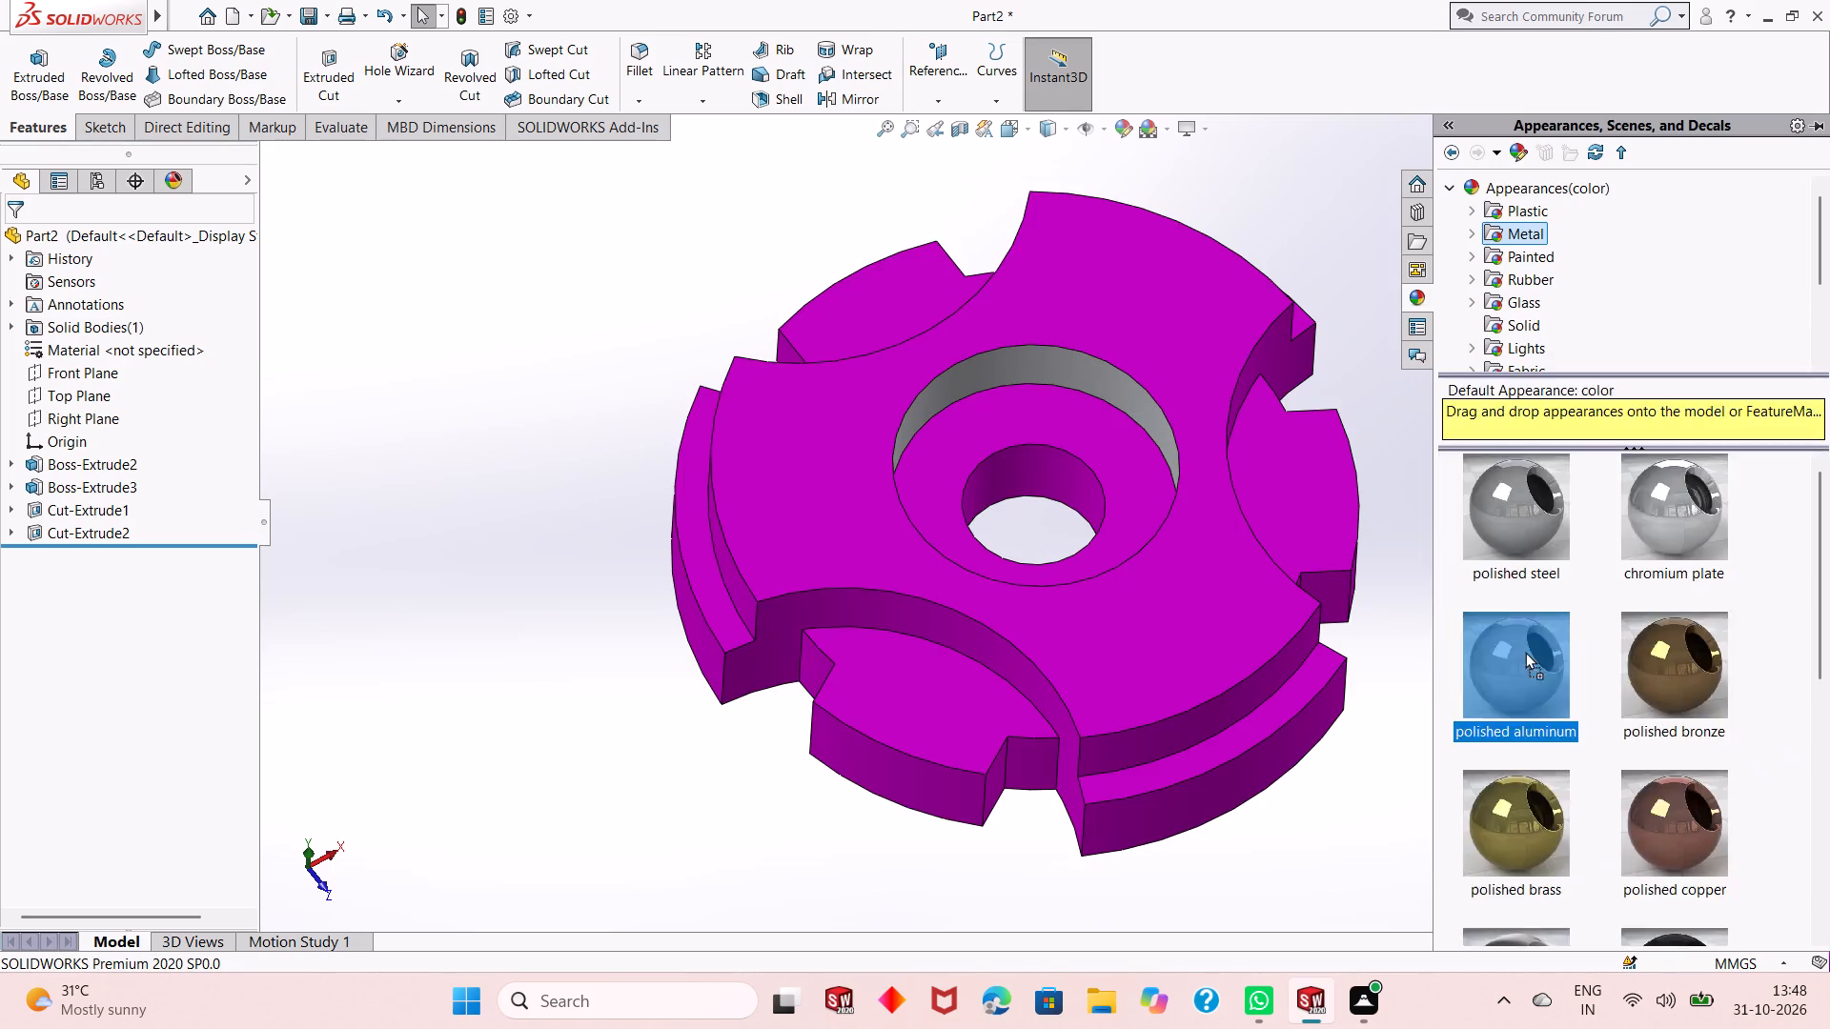
left_click_drag(1525, 652, 1067, 494)
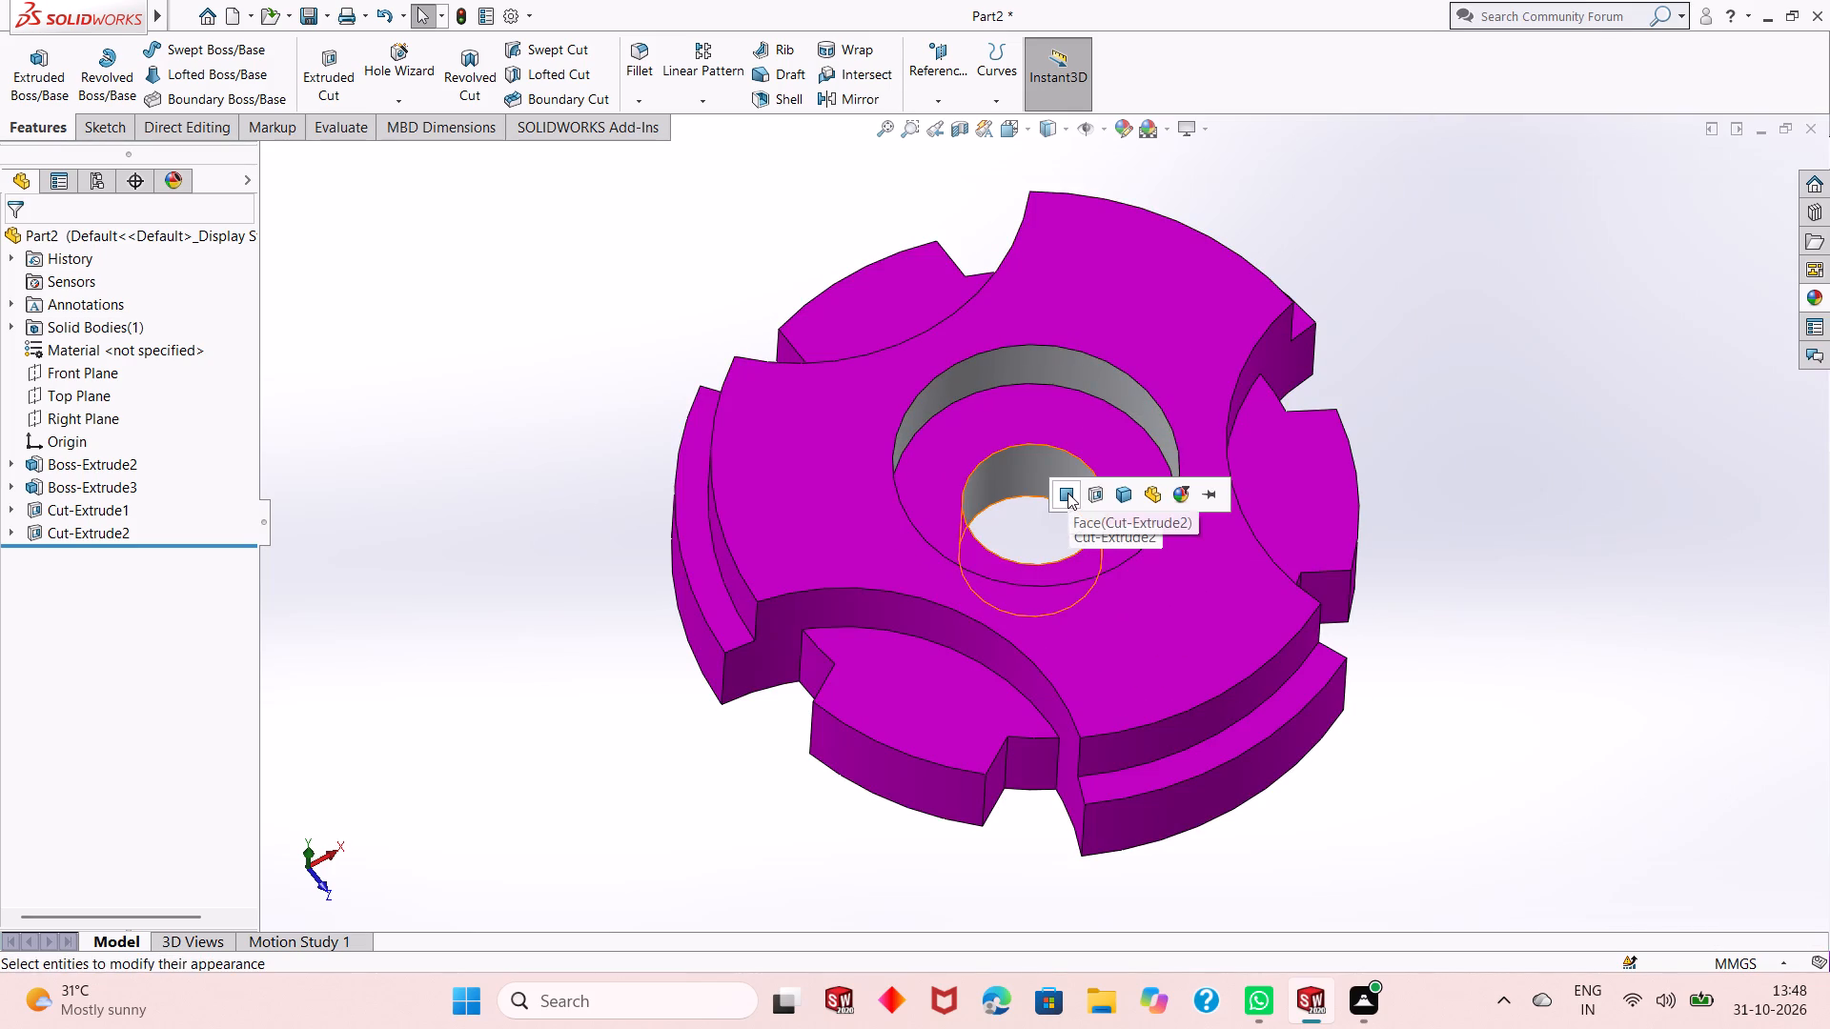
left_click(1067, 493)
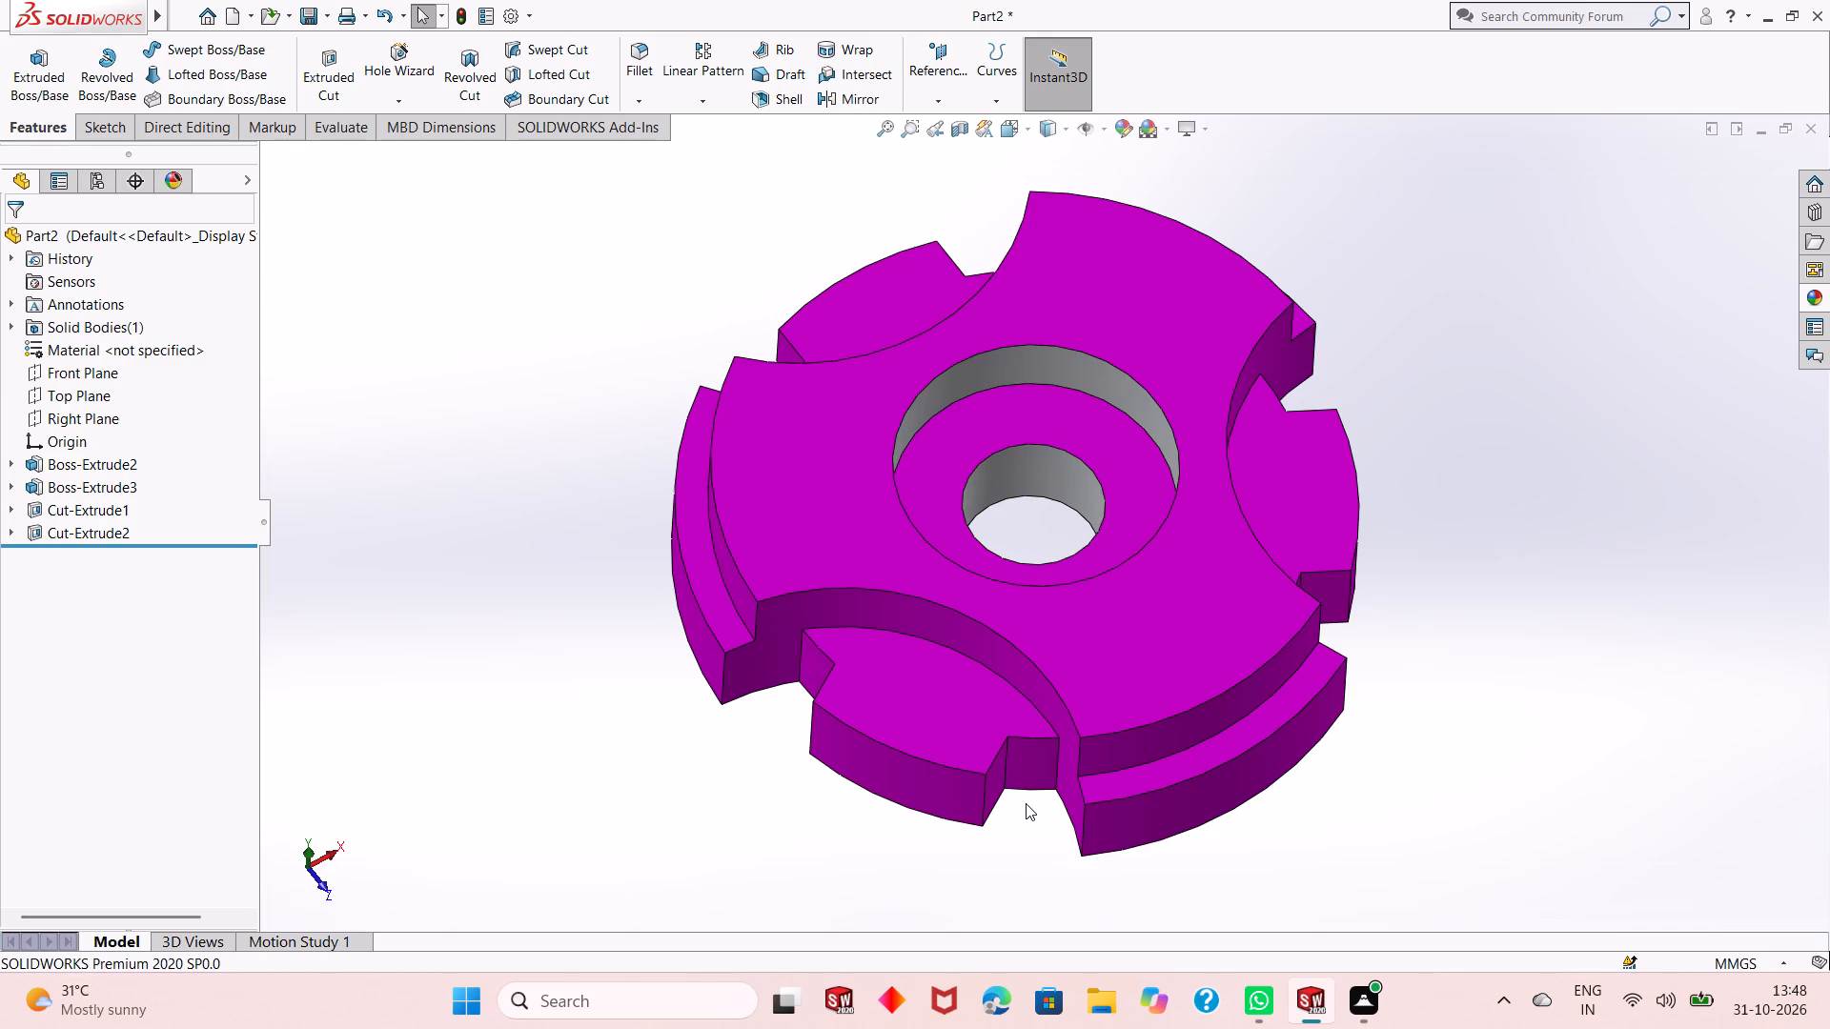
Save the part in the Dp SolidWorks folder under the file name 3-lob spacer.
scroll(1026, 803, "up", 2)
middle_click_drag(1026, 803, 1058, 508)
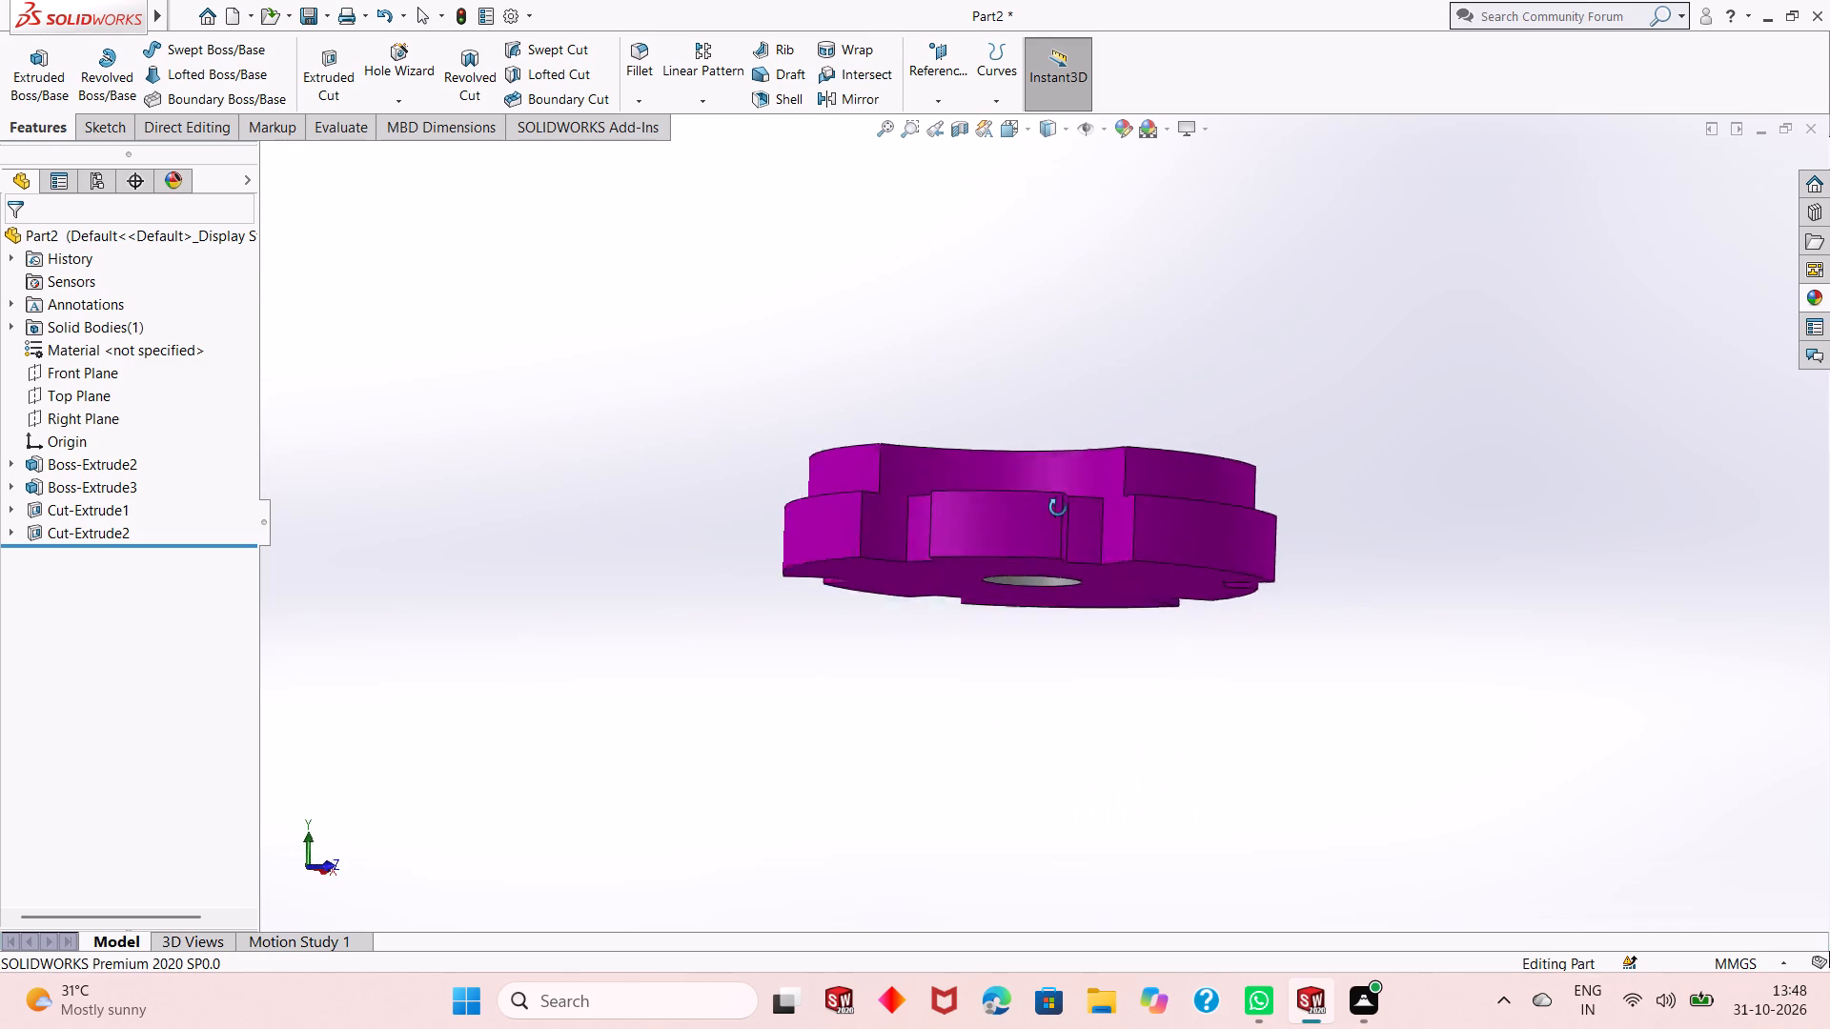
middle_click_drag(1058, 508, 1027, 704)
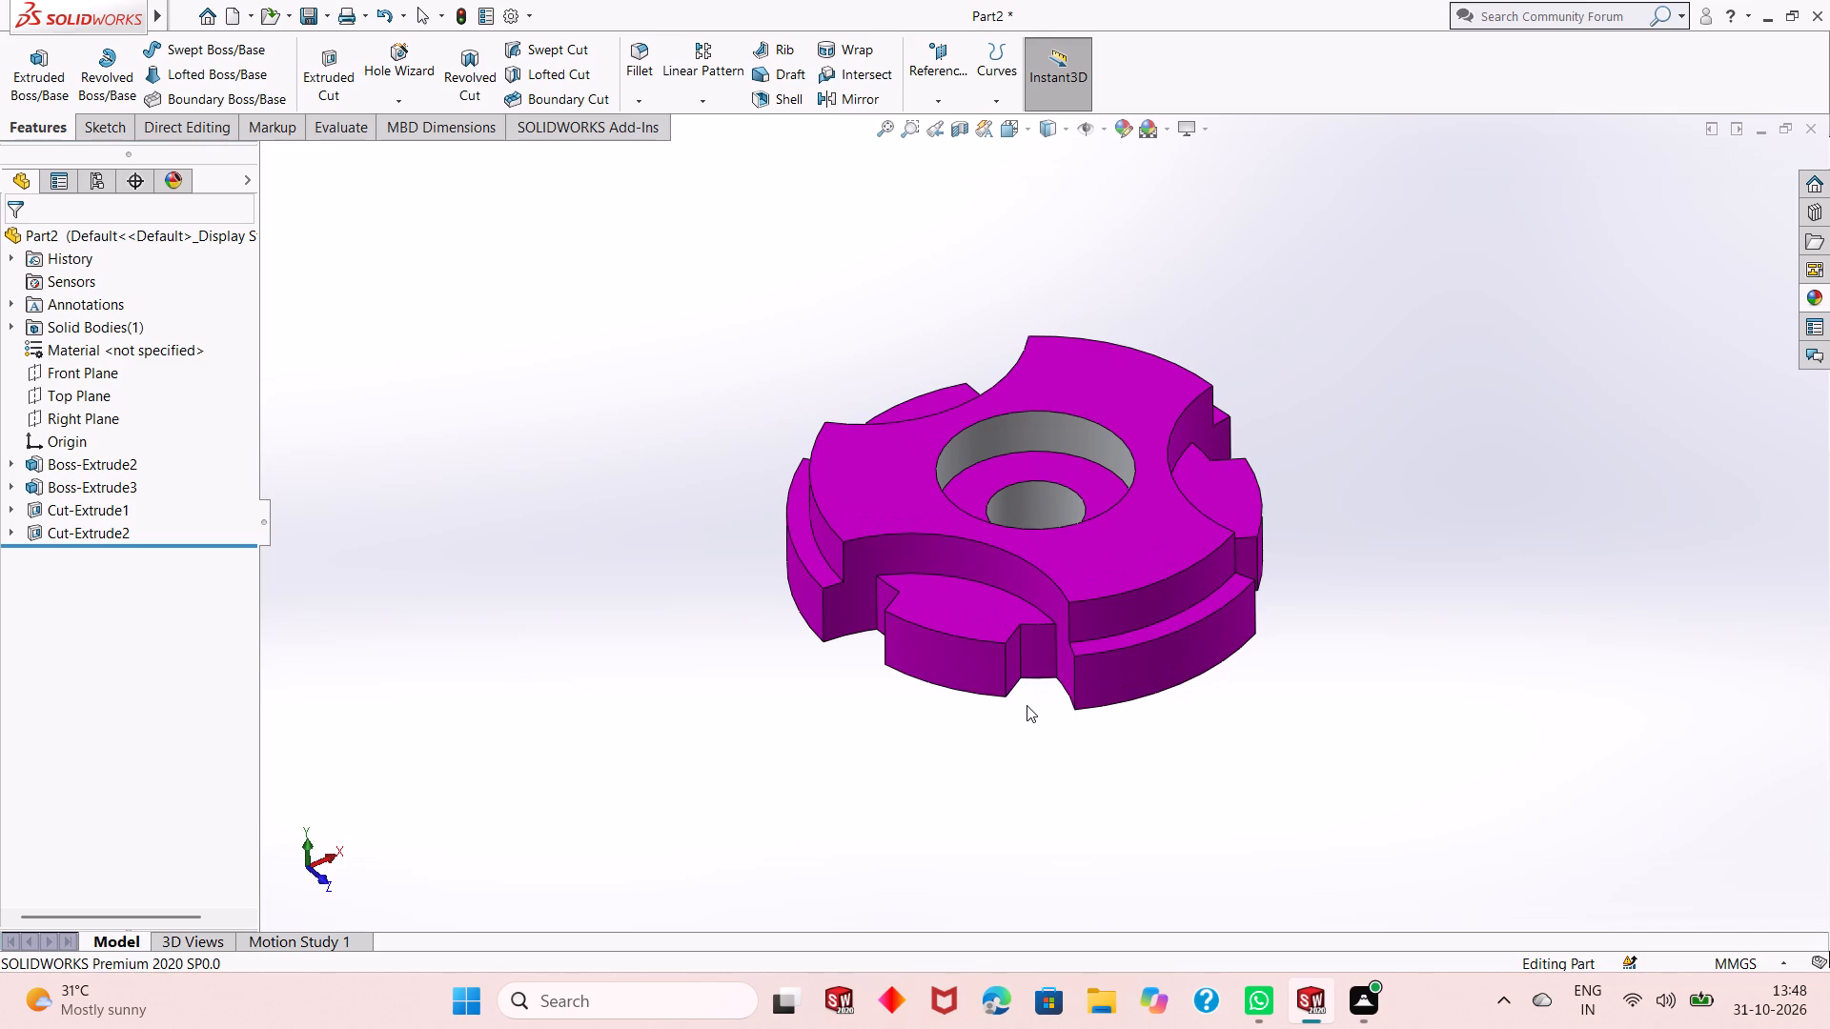
key("ctrl+s")
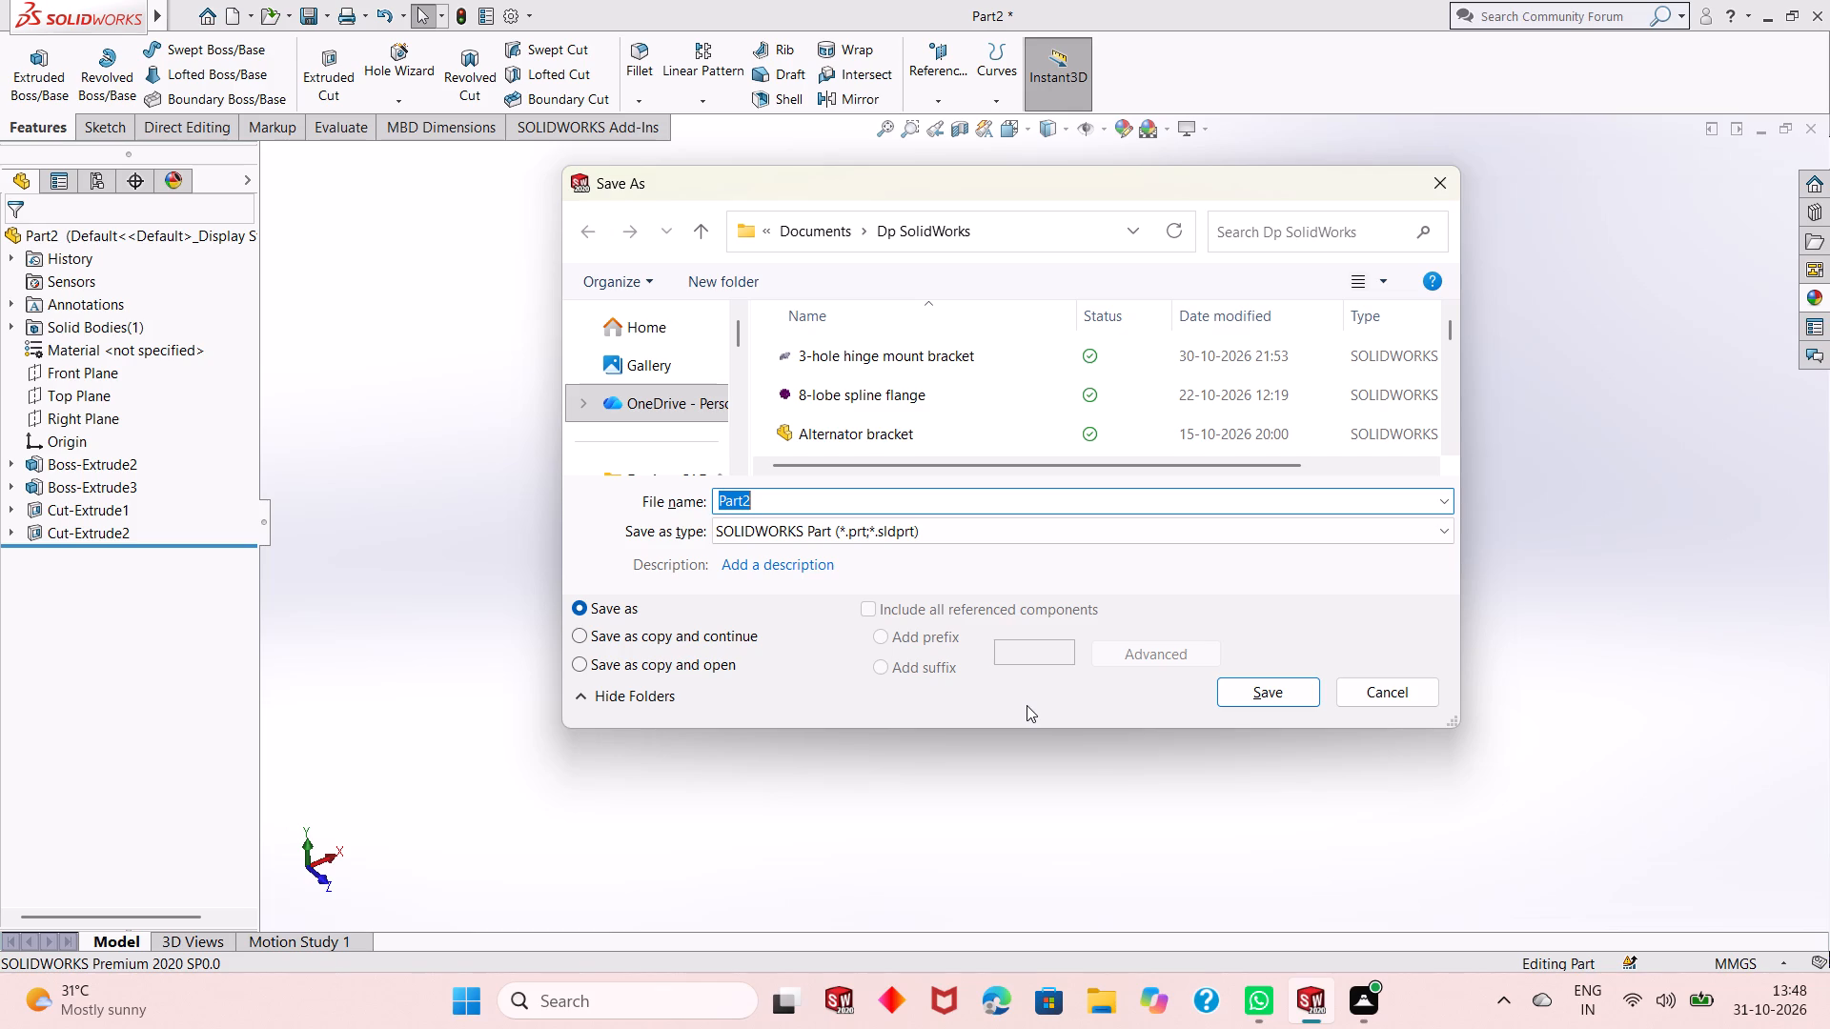
key("3")
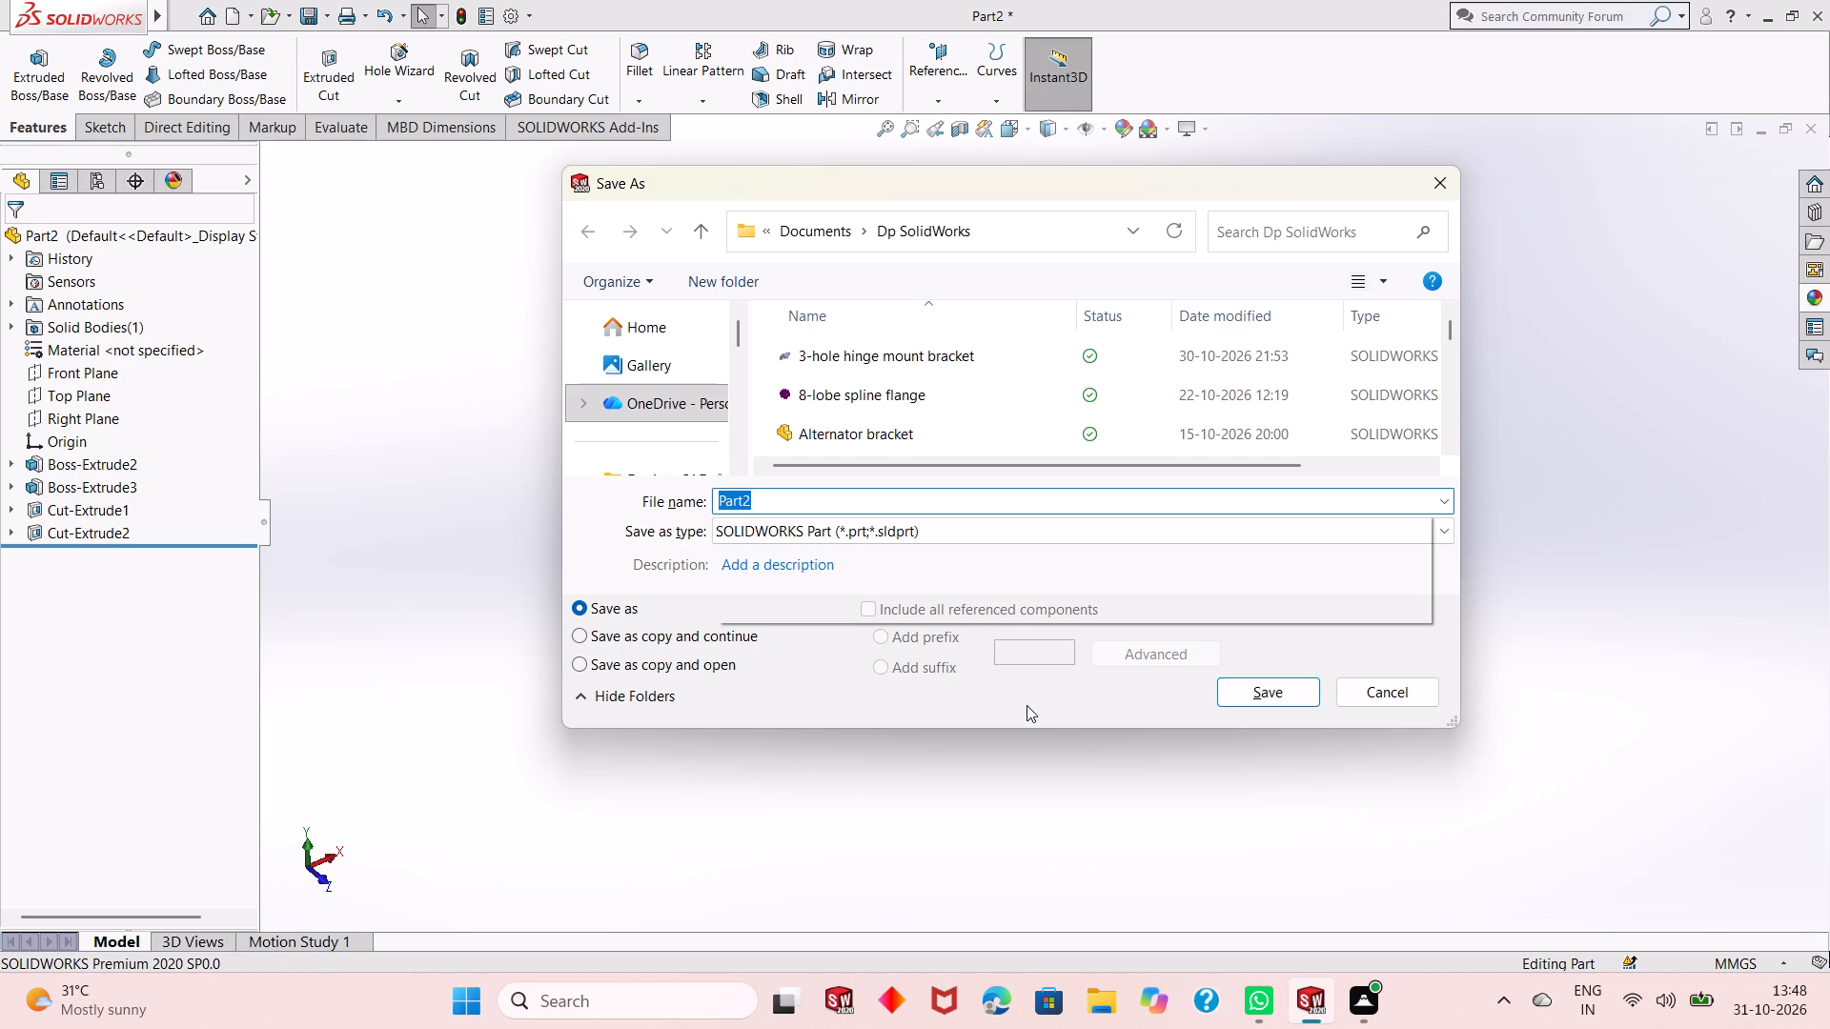
type("-lobe")
key("space")
key("BackSpace")
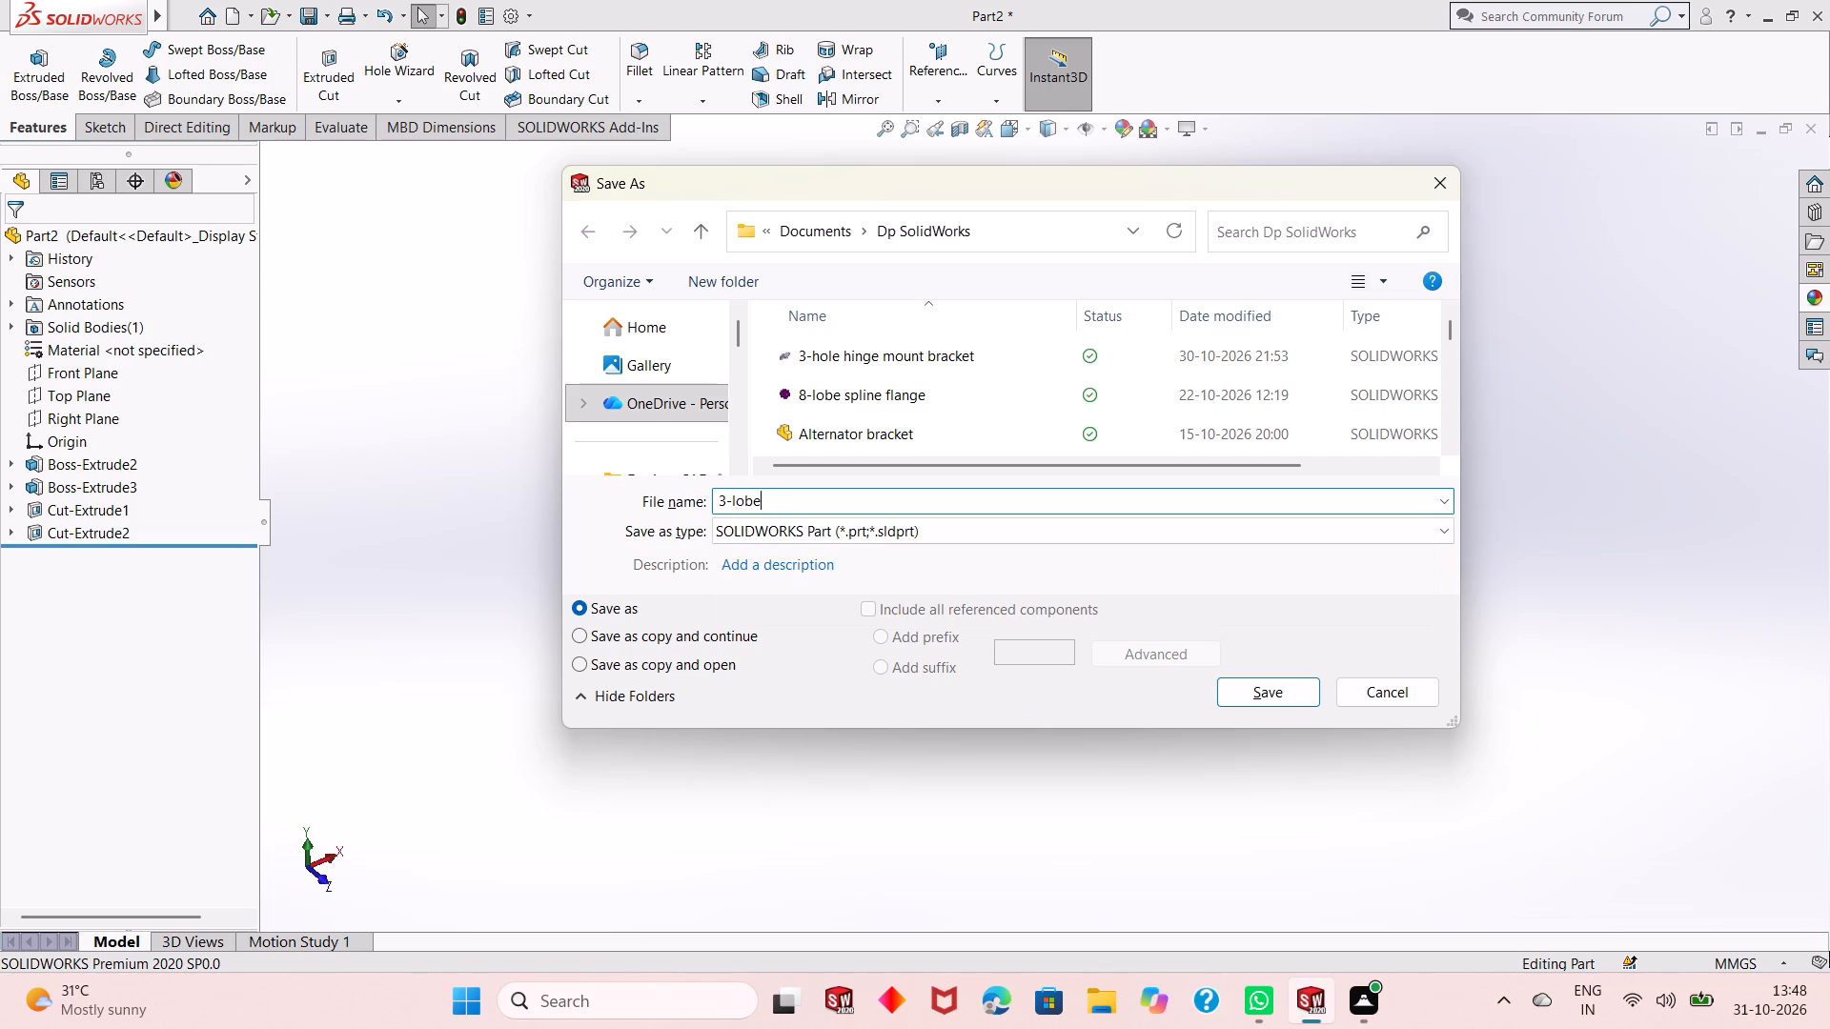
key("BackSpace")
key("space")
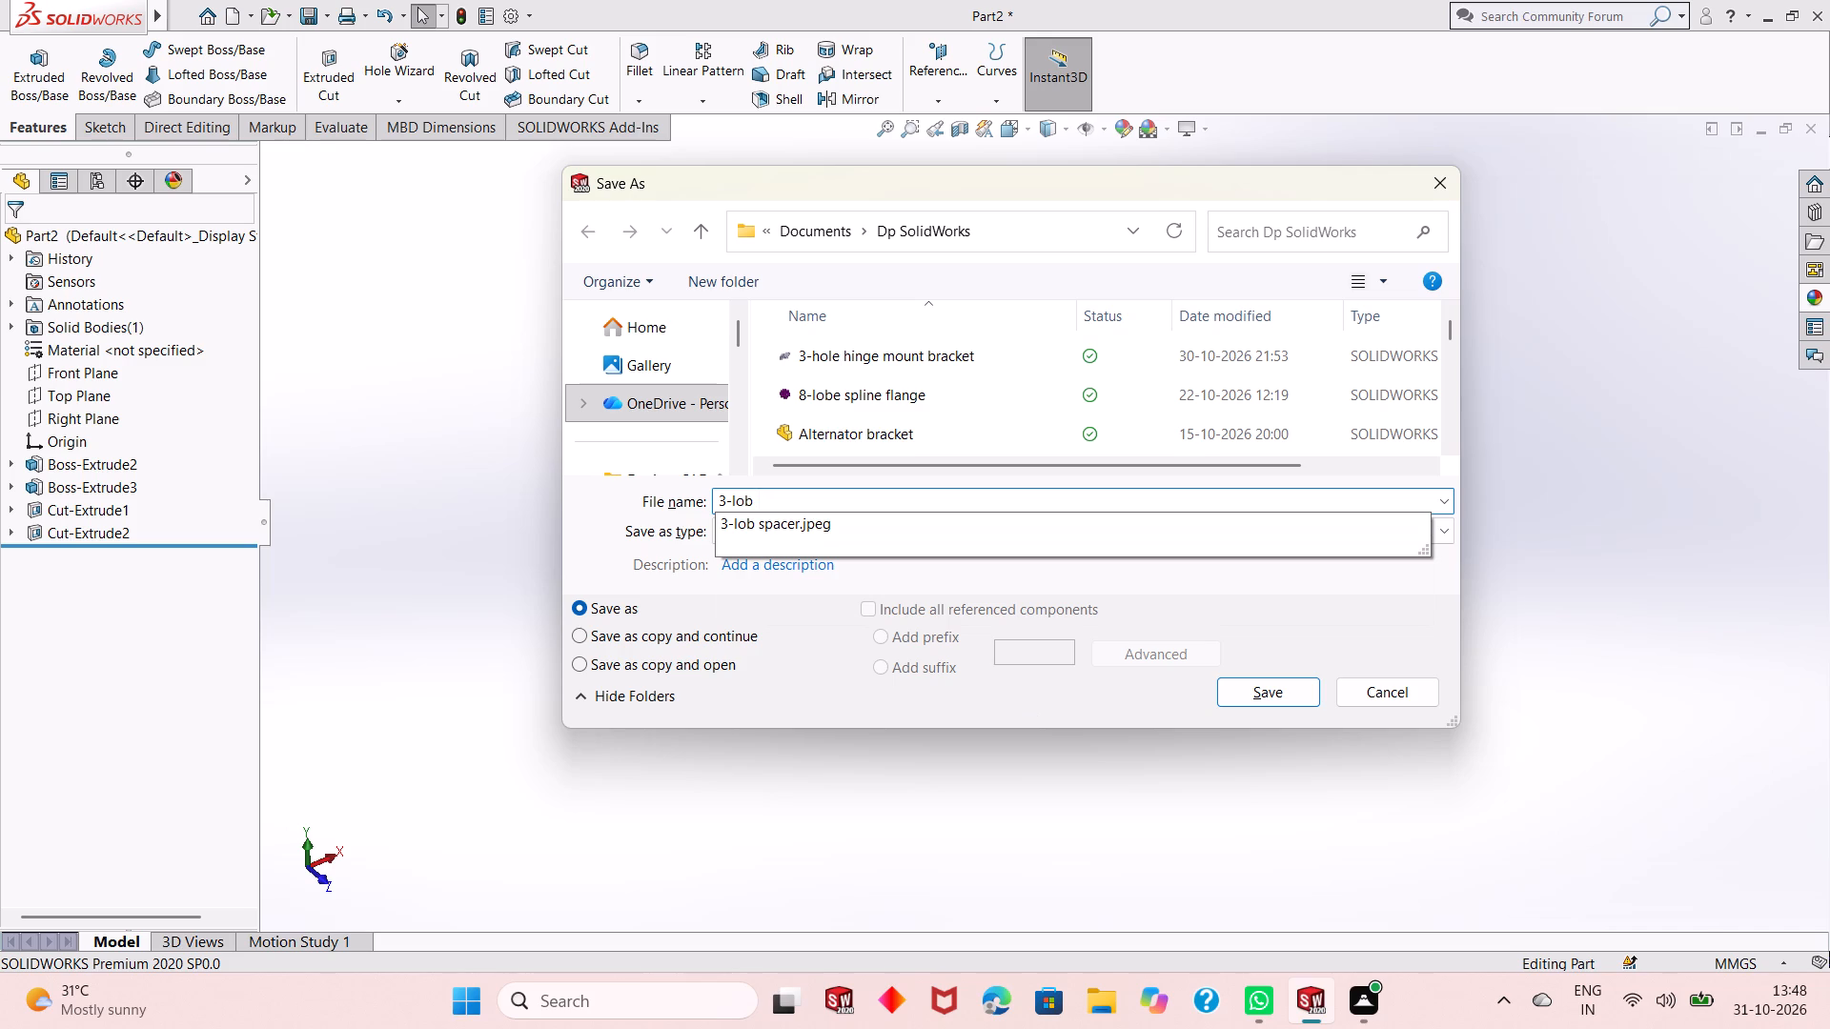
type("spacer")
key("Return")
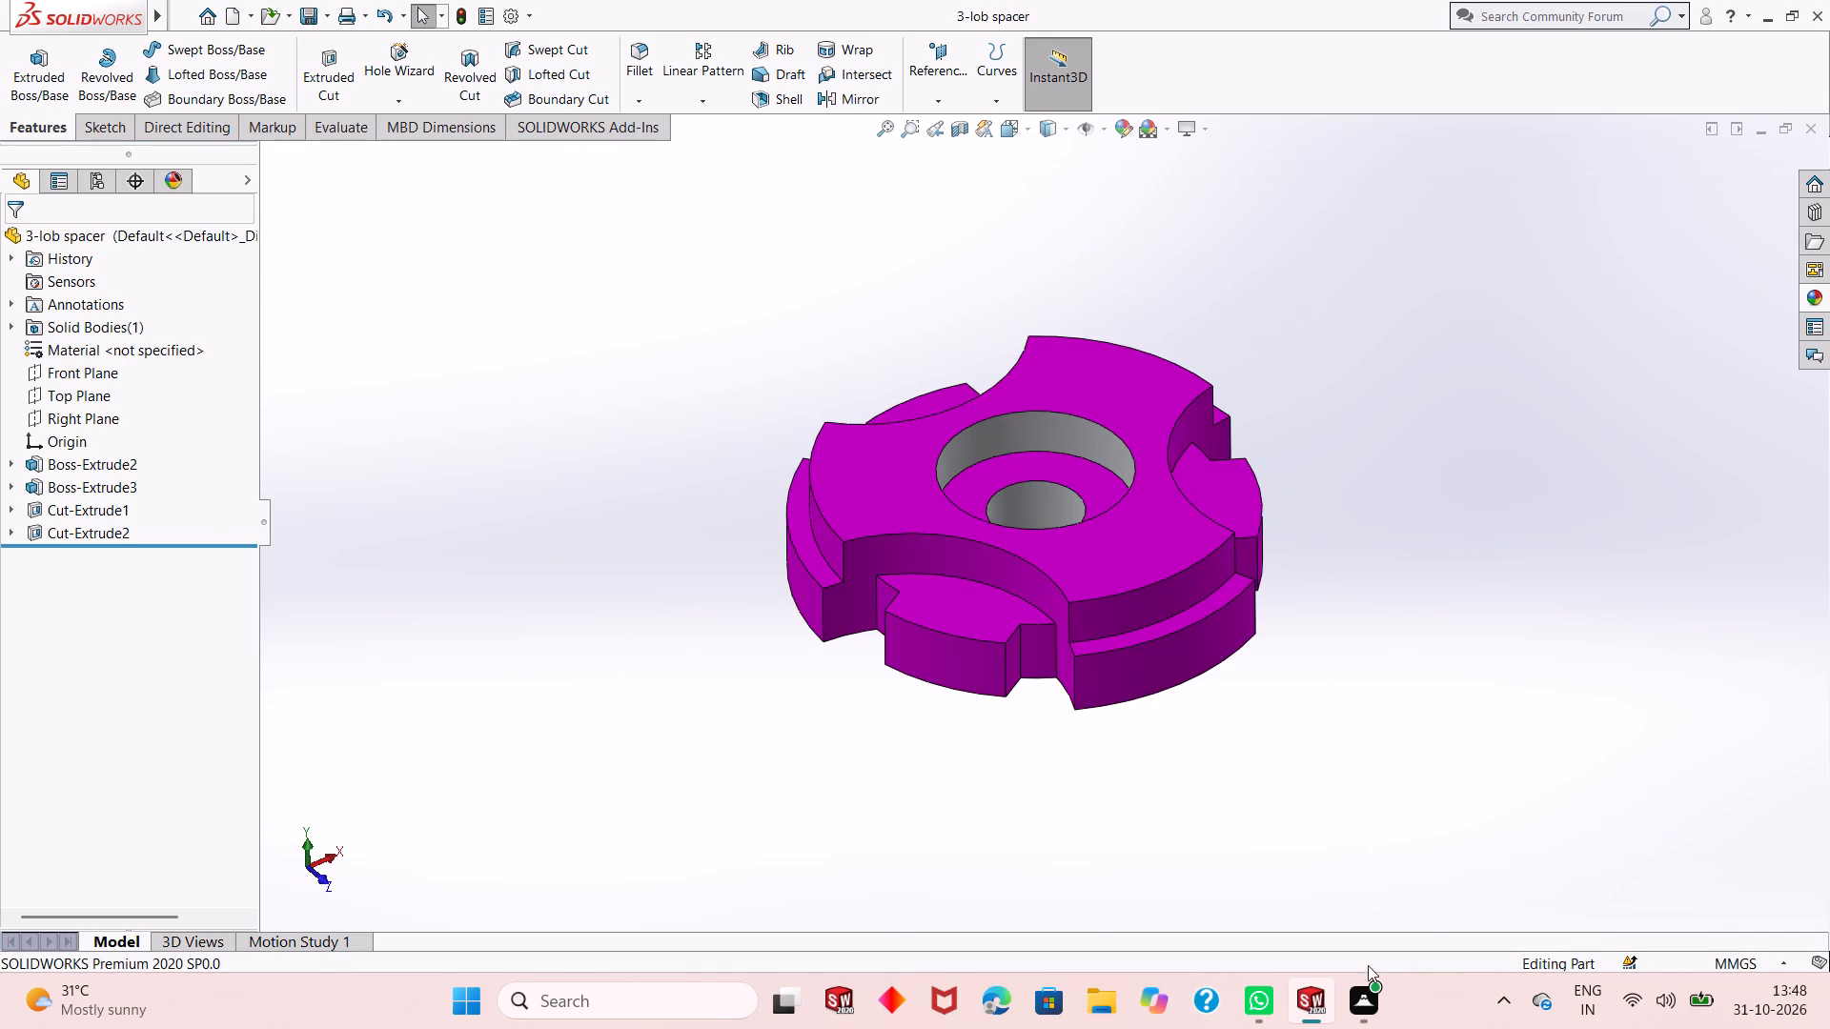
Save a copy of the part as an Adobe PDF named 3-lob spacer in the Dp SolidWorks folder.
left_click(326, 14)
left_click(335, 69)
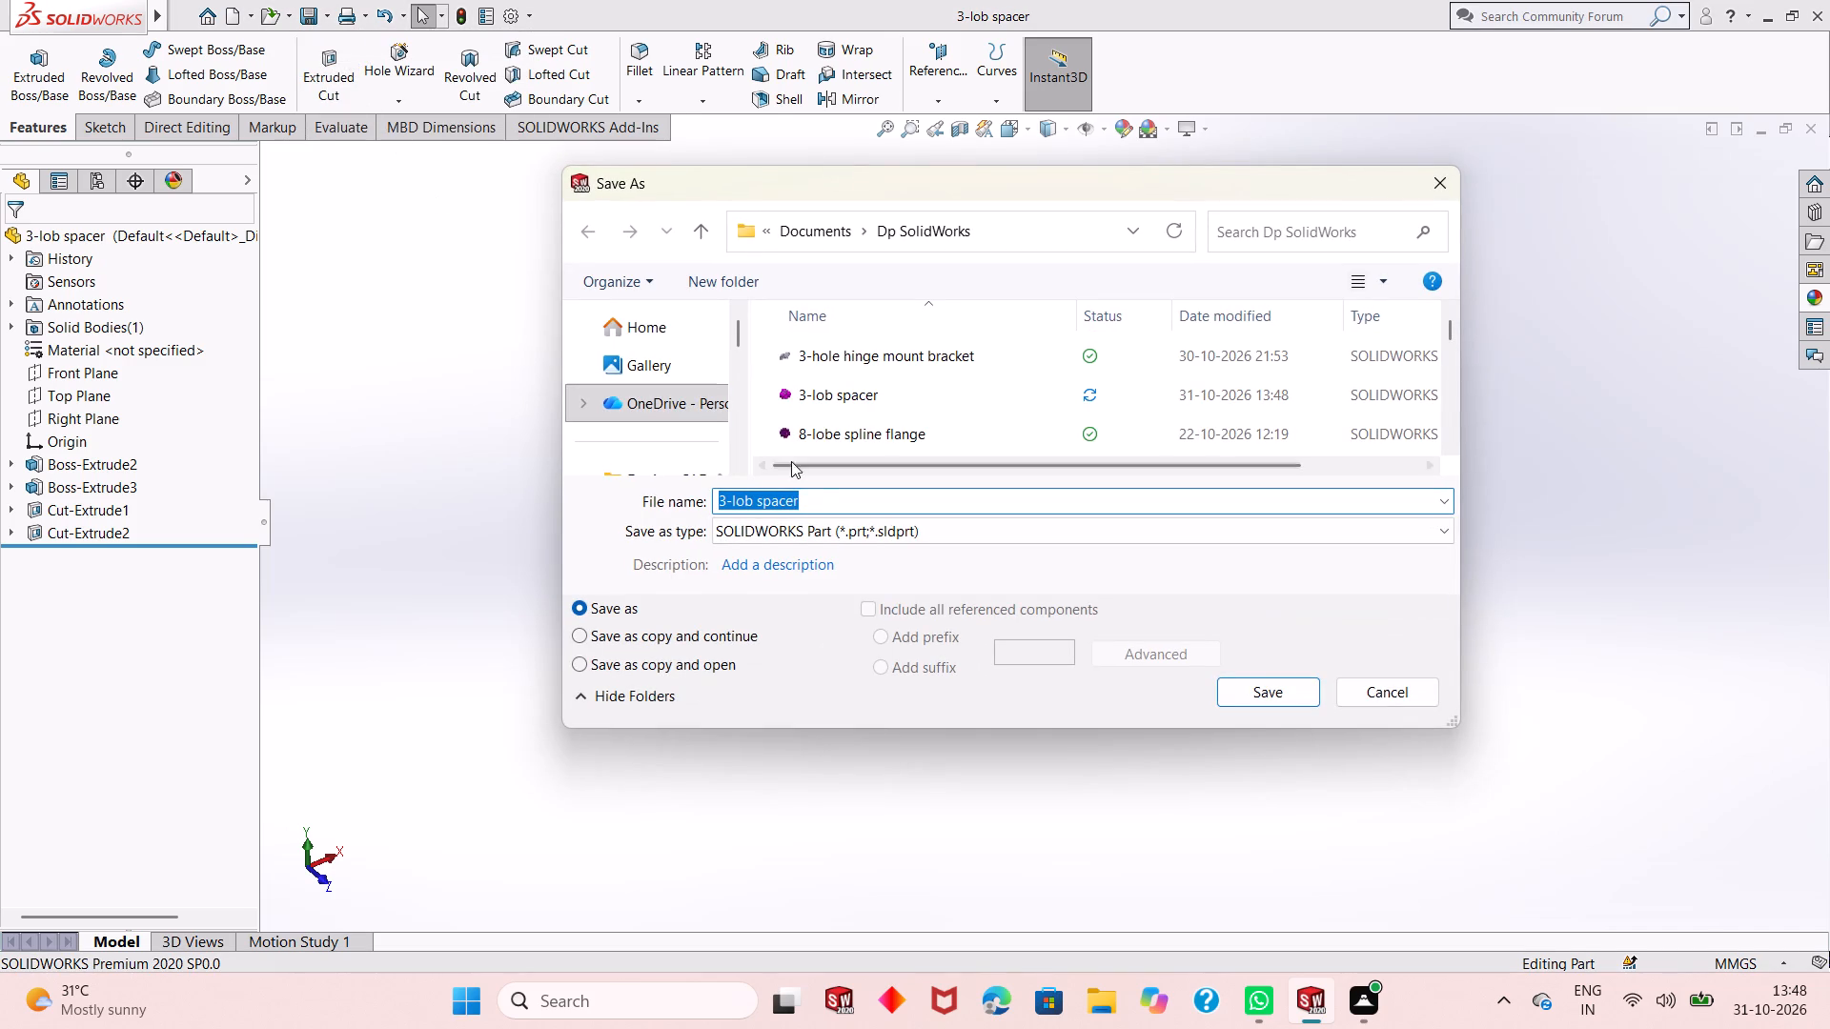
left_click(837, 533)
left_click(912, 138)
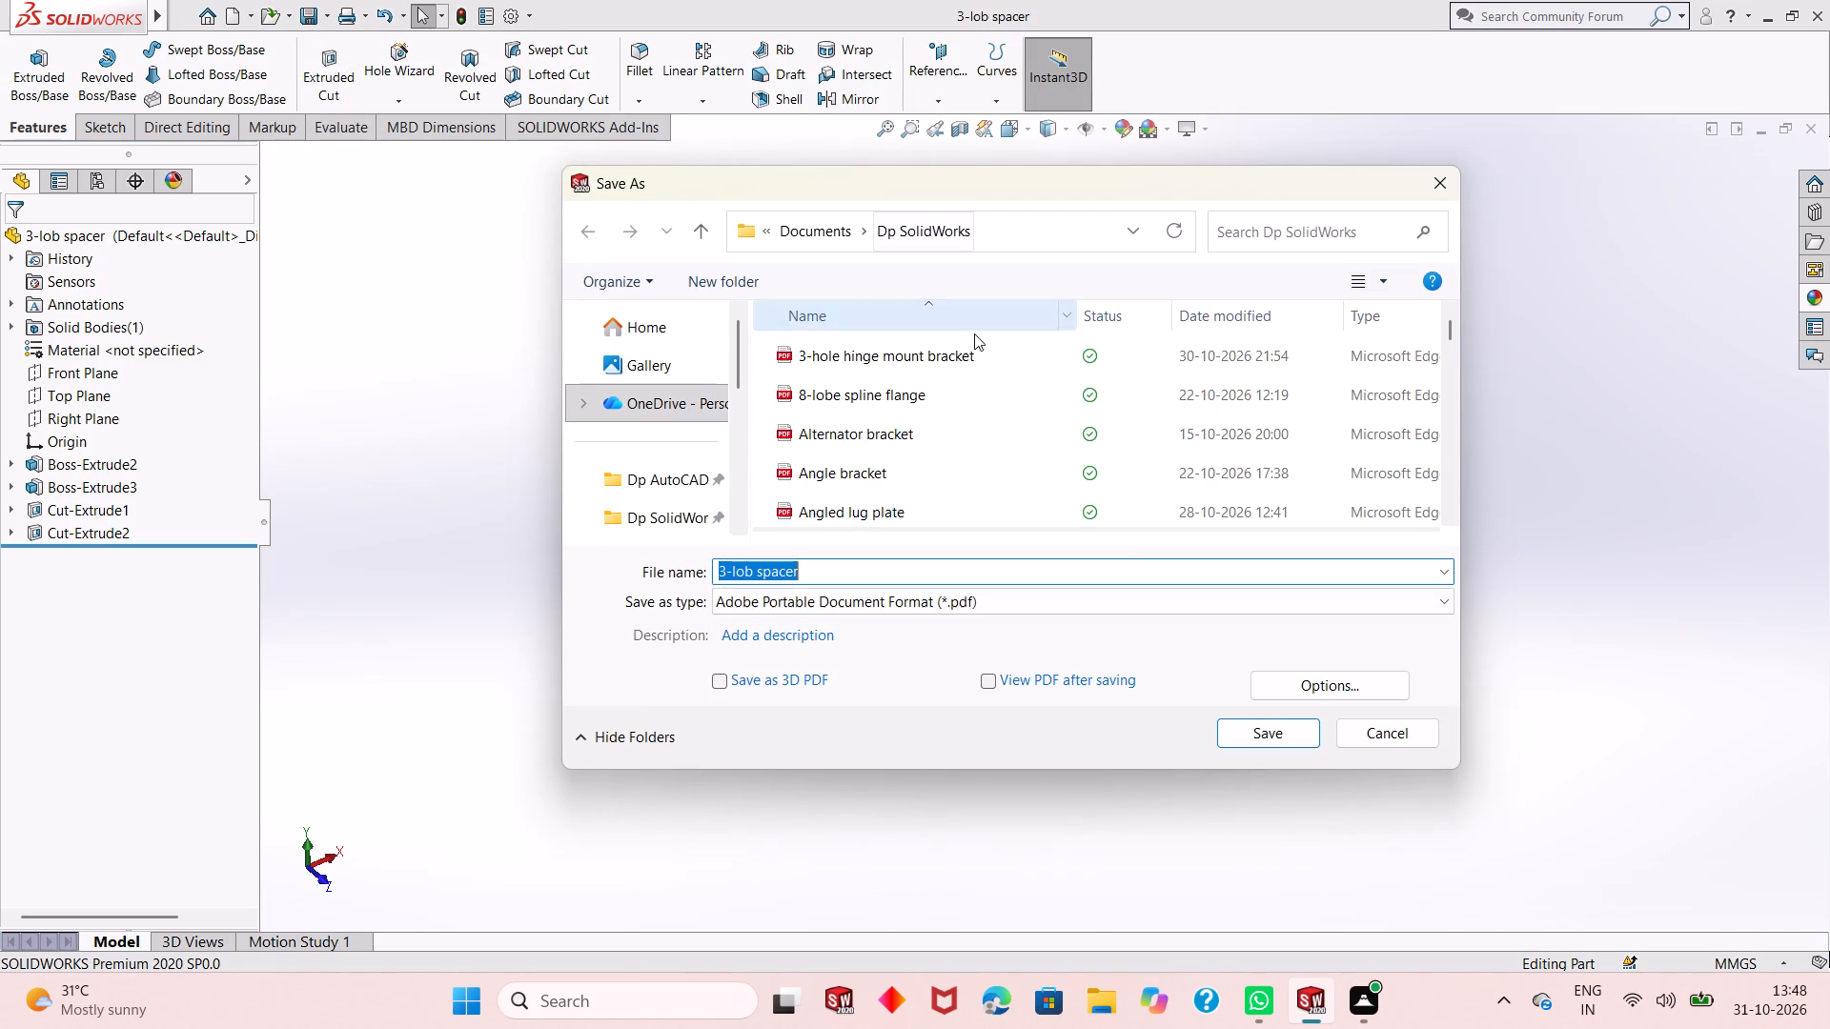
left_click(1275, 739)
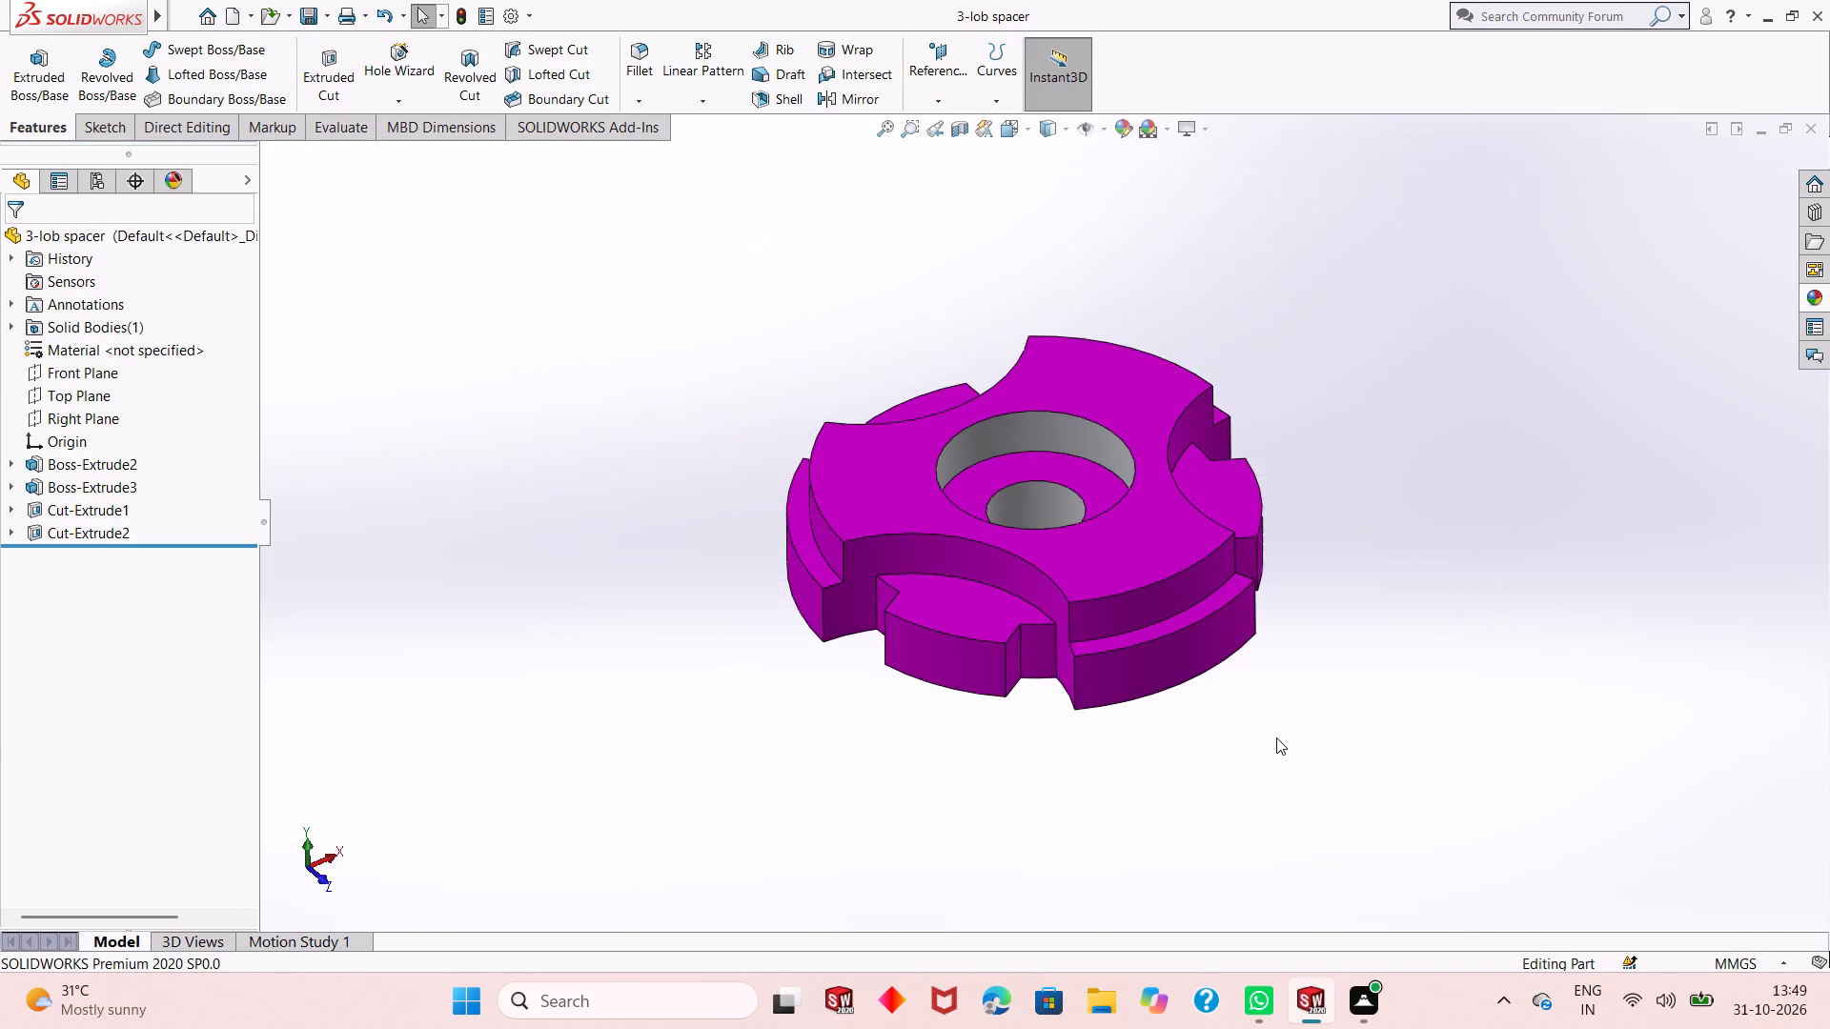